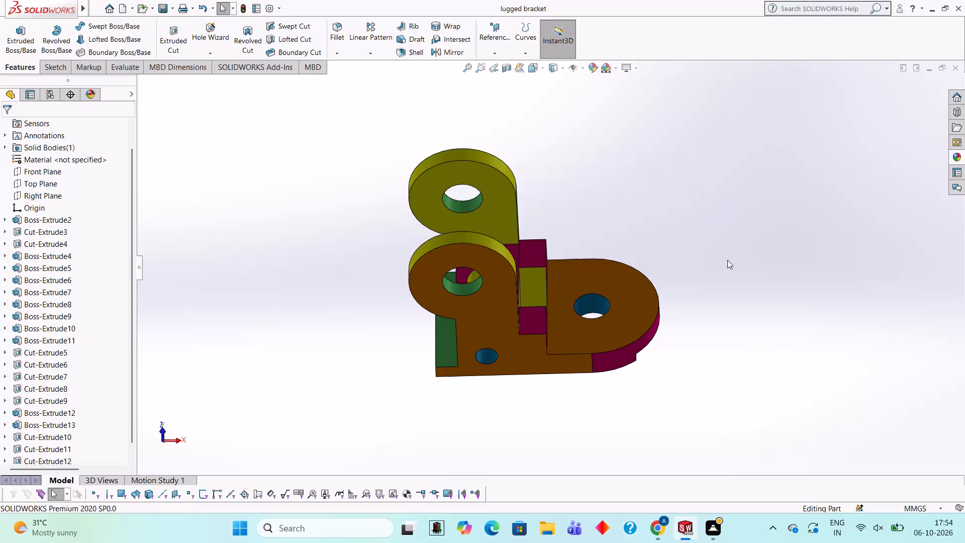
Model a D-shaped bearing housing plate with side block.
Close the lugged bracket document and create a new part document.
click(956, 61)
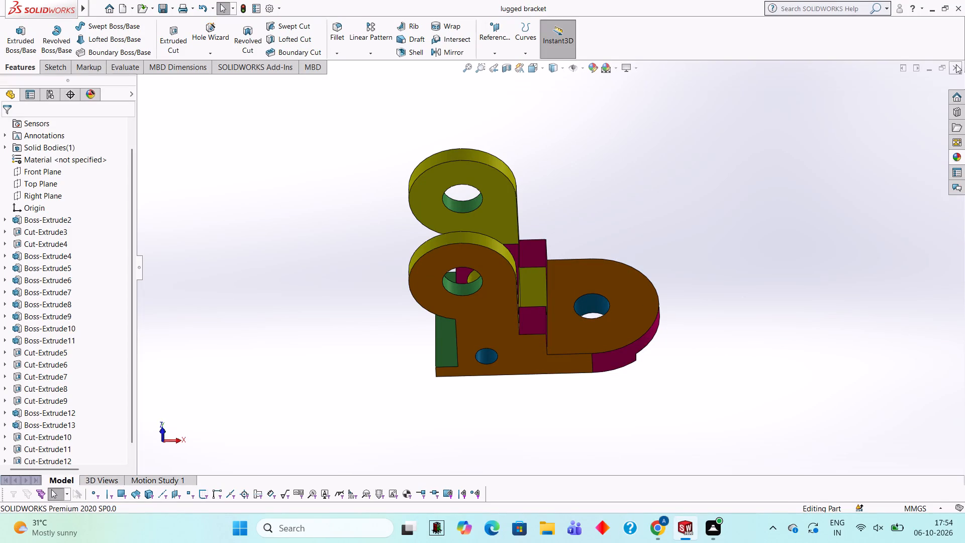
click(956, 64)
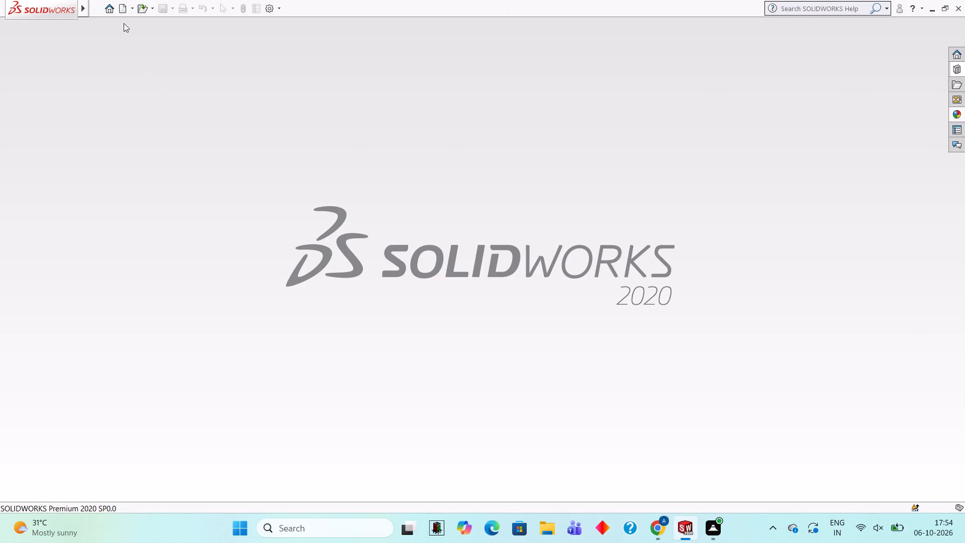
click(121, 11)
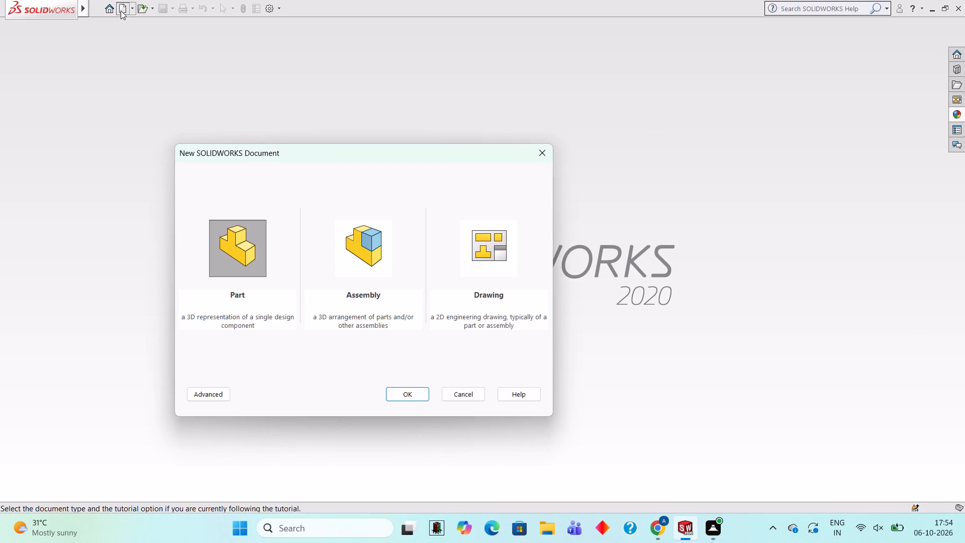
click(407, 395)
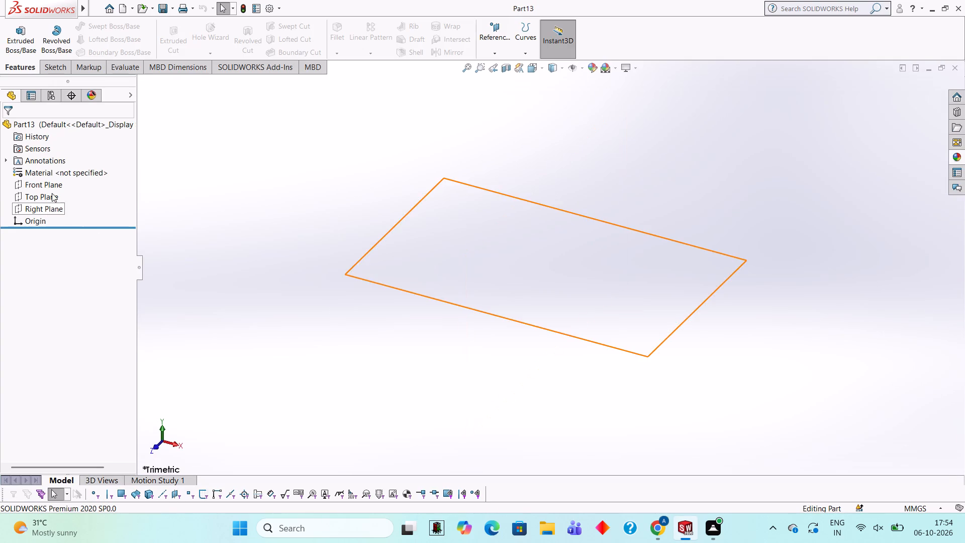
Start a sketch on the Front Plane and draw a 70 mm horizontal line from the origin along positive X.
click(43, 181)
click(51, 162)
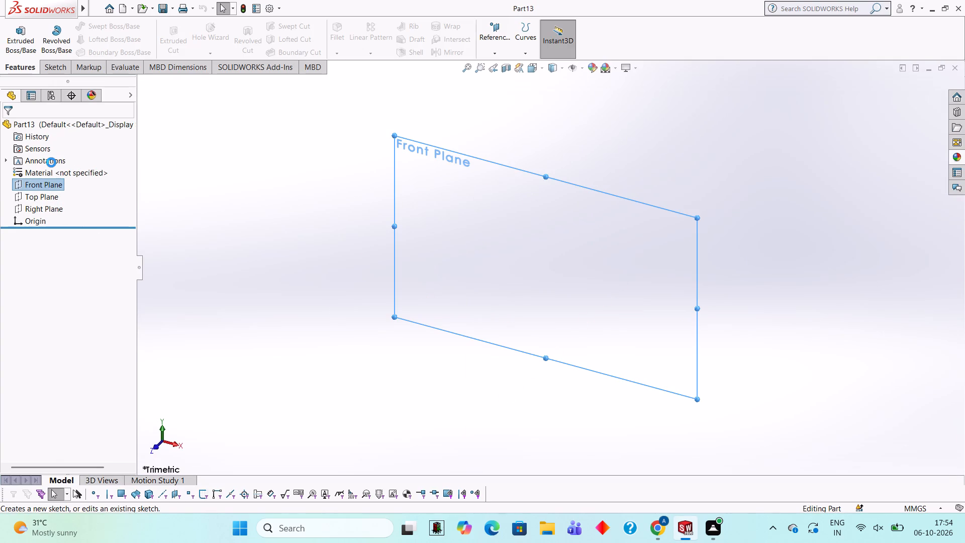
click(496, 250)
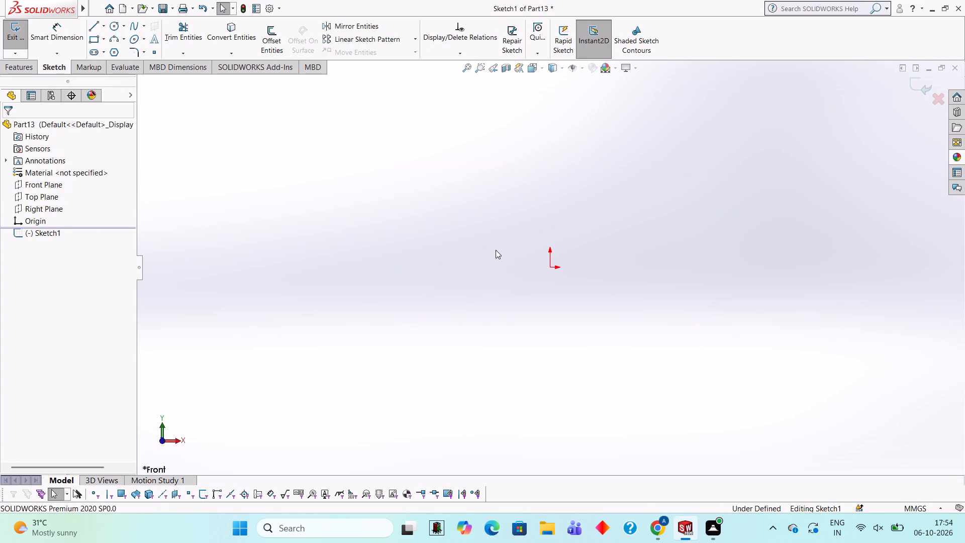
click(93, 28)
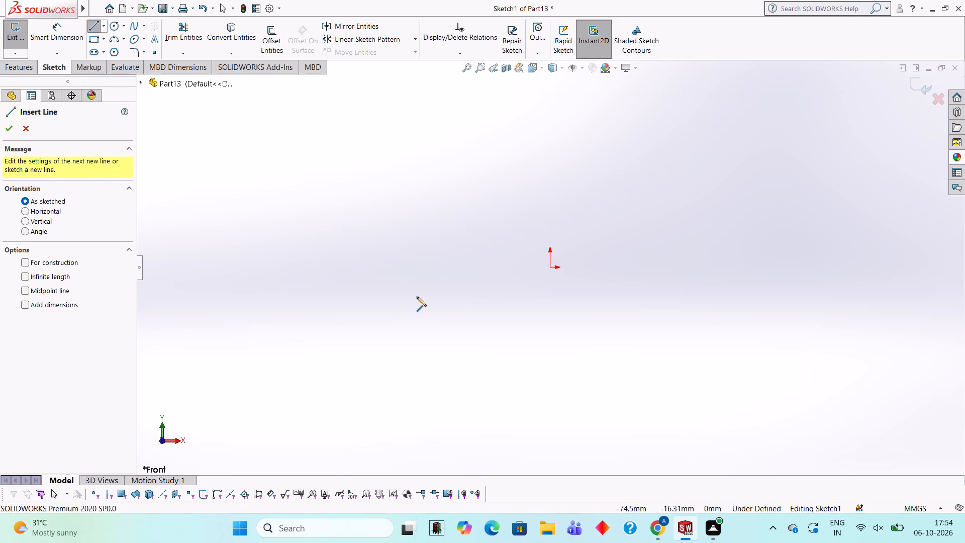
click(548, 267)
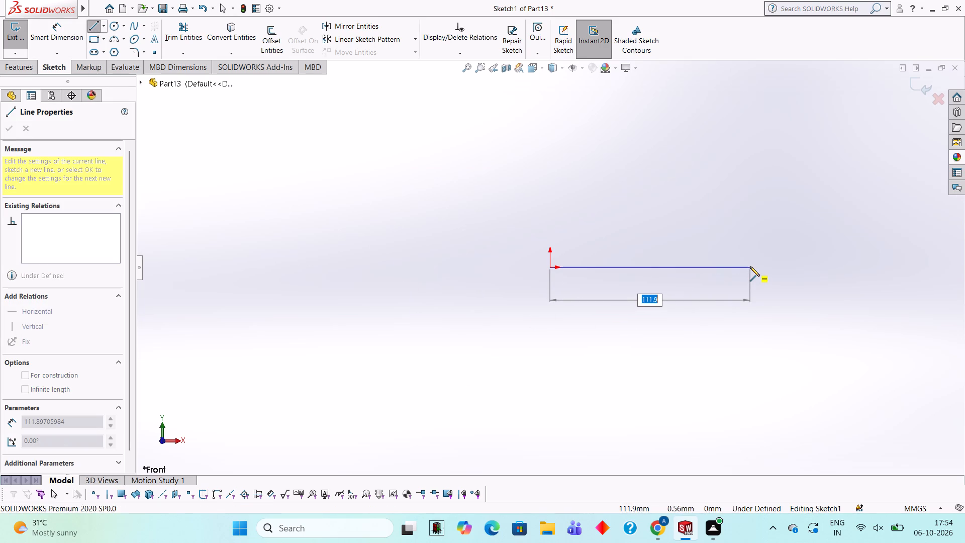
text(70)
key(Return)
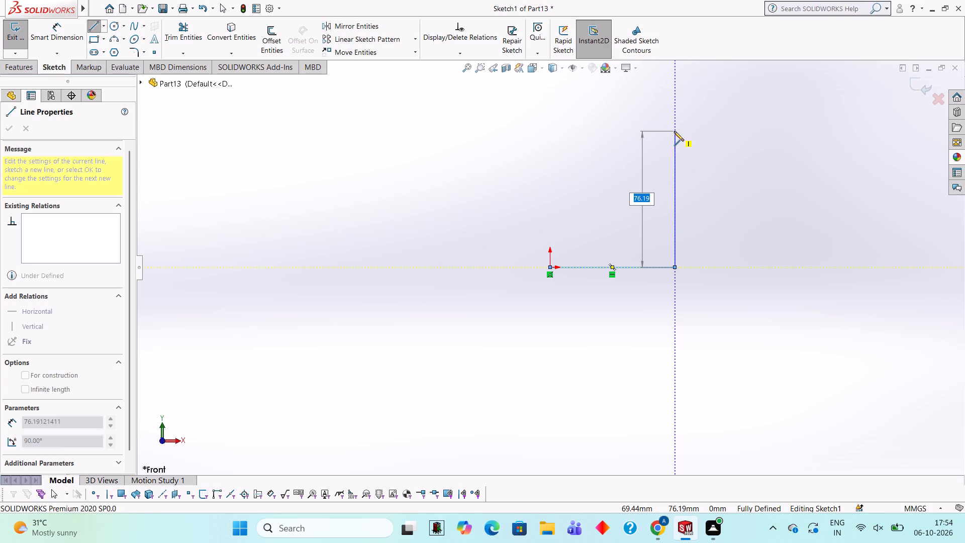
Calculate 85 + 17.5 + 17.5 and draw a 120 mm vertical line upward from the horizontal line's free end.
text(85+)
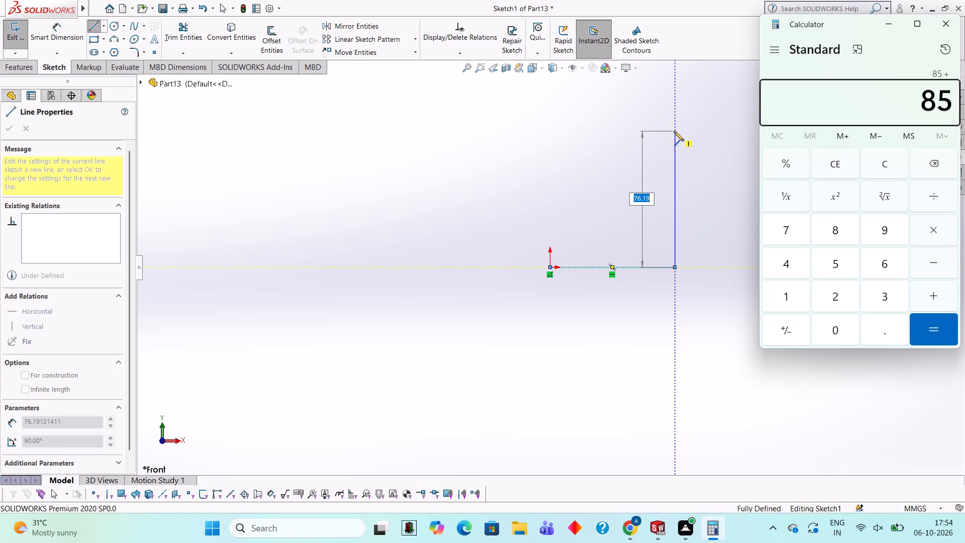
text(17.5+17.5)
key(Return)
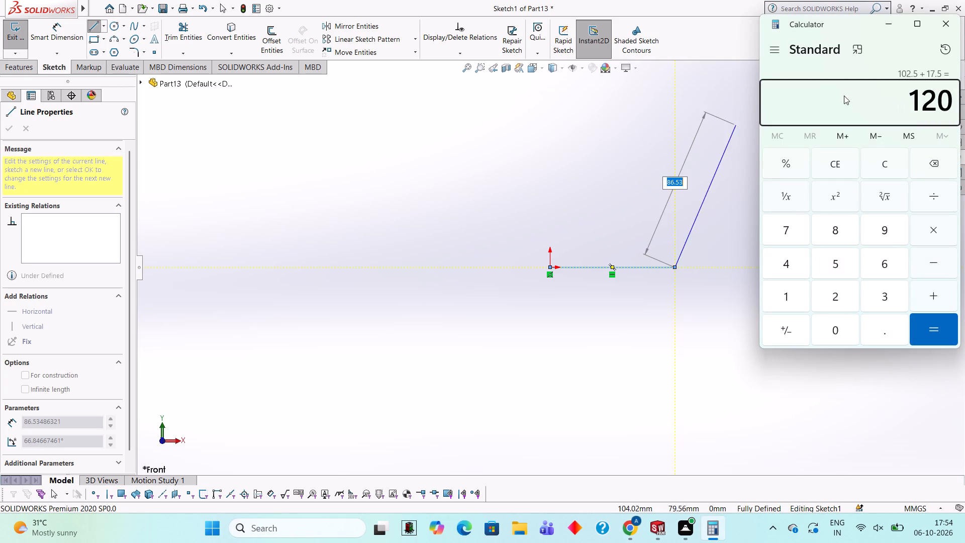
click(940, 29)
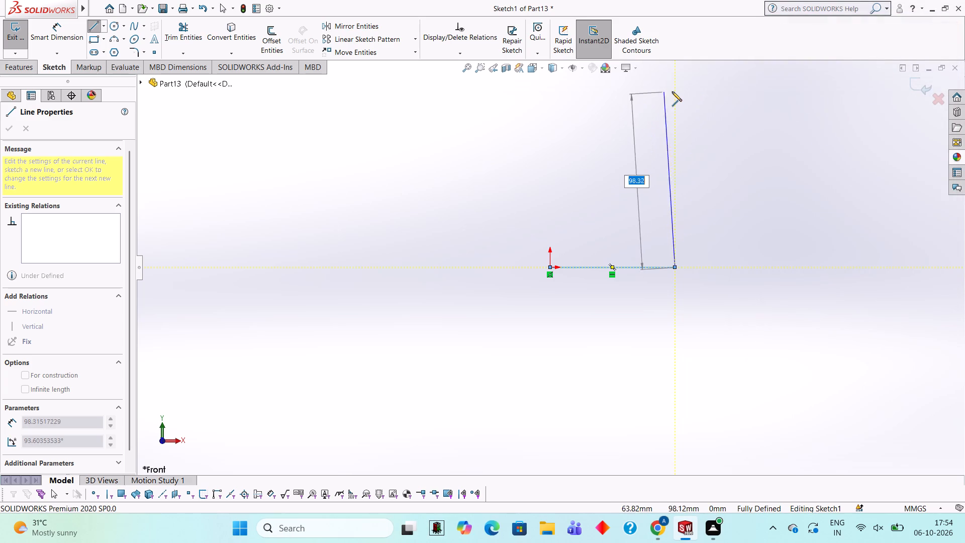
text(120)
key(Return)
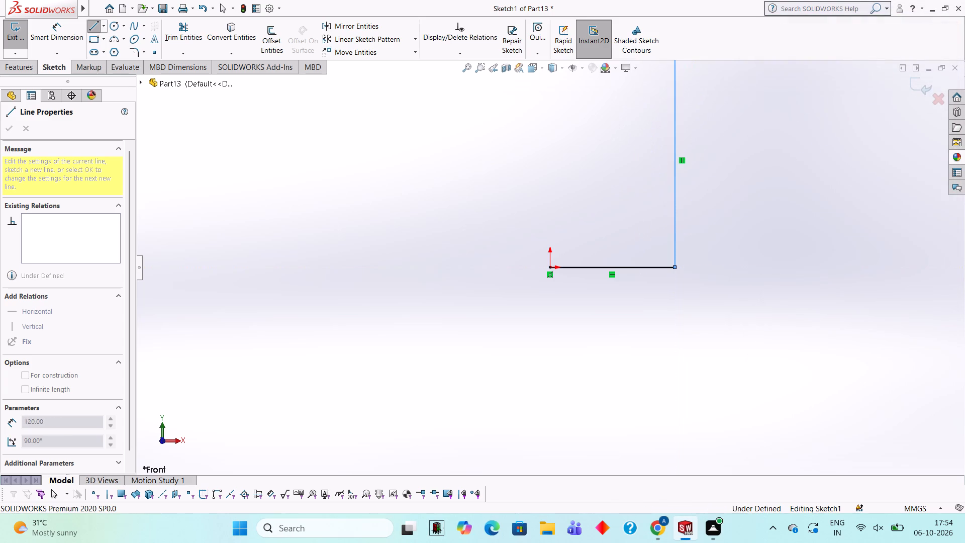
Close the rectangle with a 70 mm horizontal top line and a vertical line back to the origin.
scroll(672, 92, up, 3)
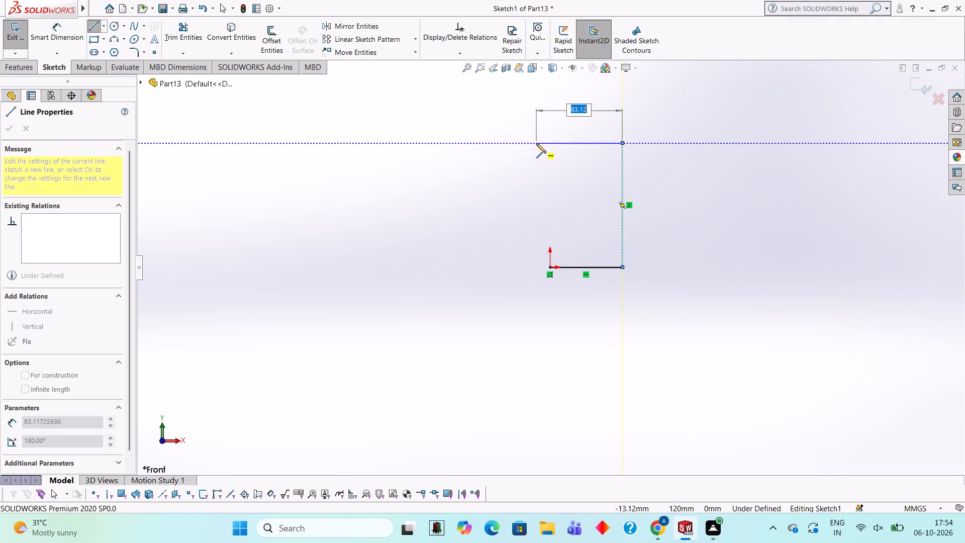
text(70)
key(Return)
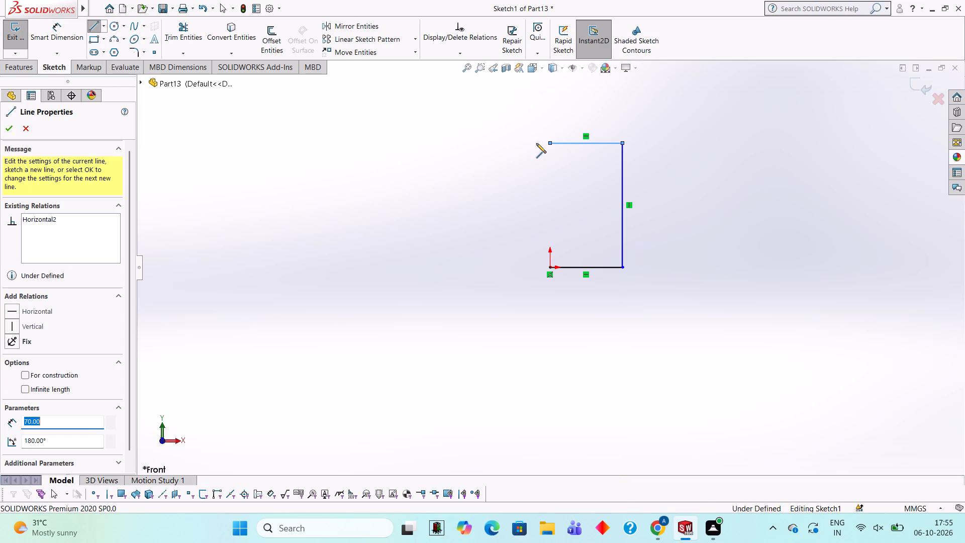
click(549, 267)
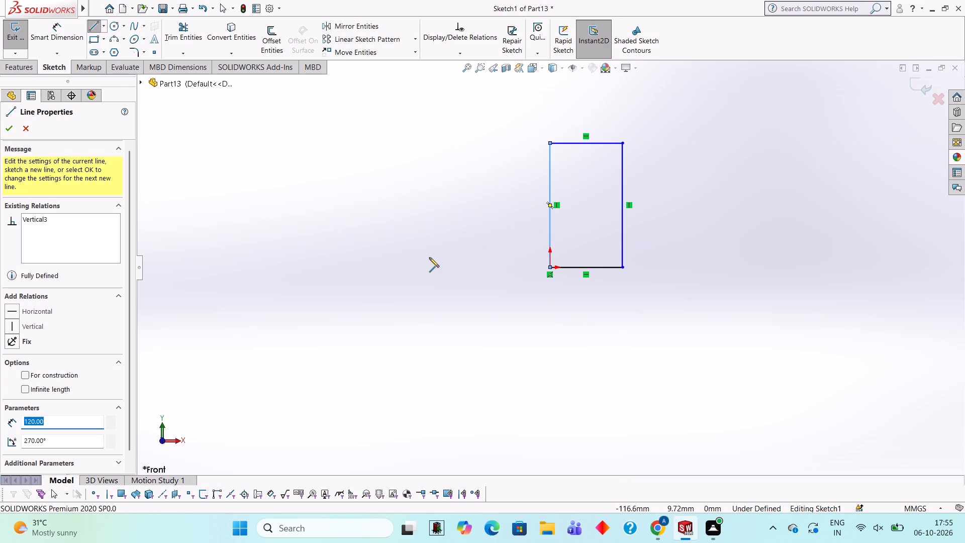
key(Escape)
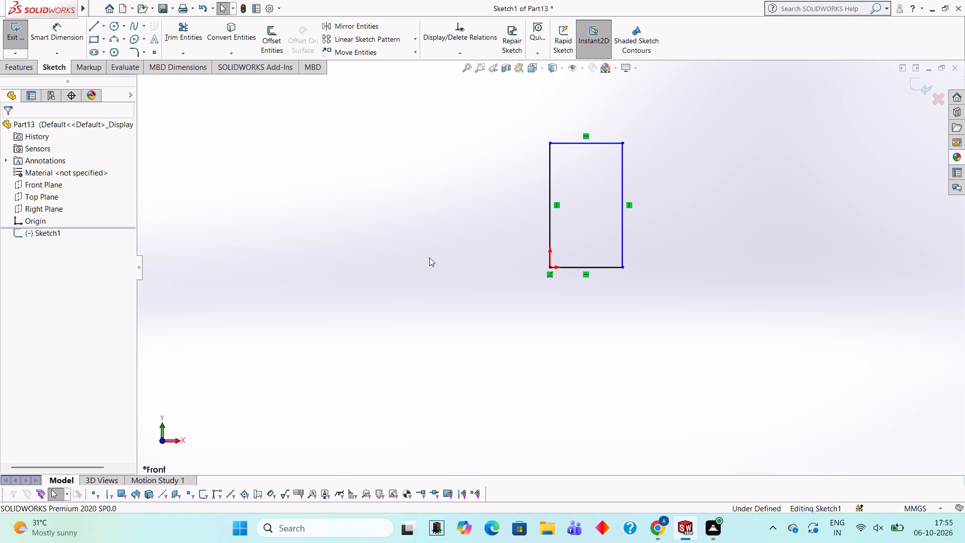
Draw a 120 mm diameter circle centred on the midpoint of the rectangle's vertical side away from the origin.
scroll(591, 212, down, 2)
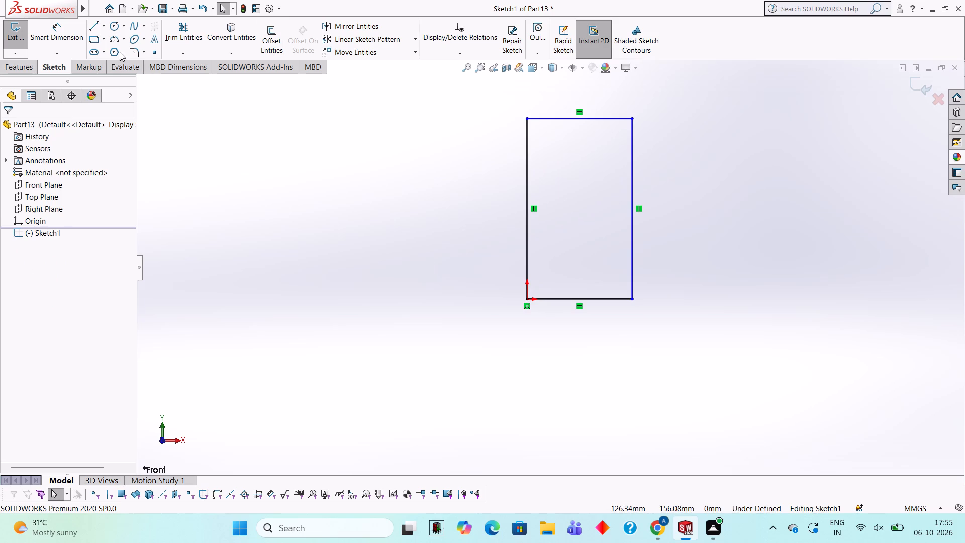
click(113, 28)
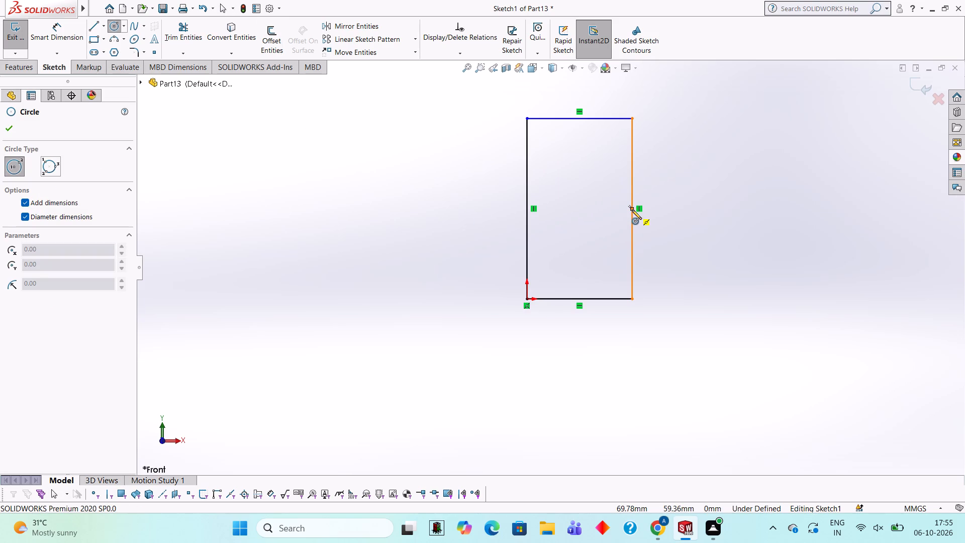
click(632, 210)
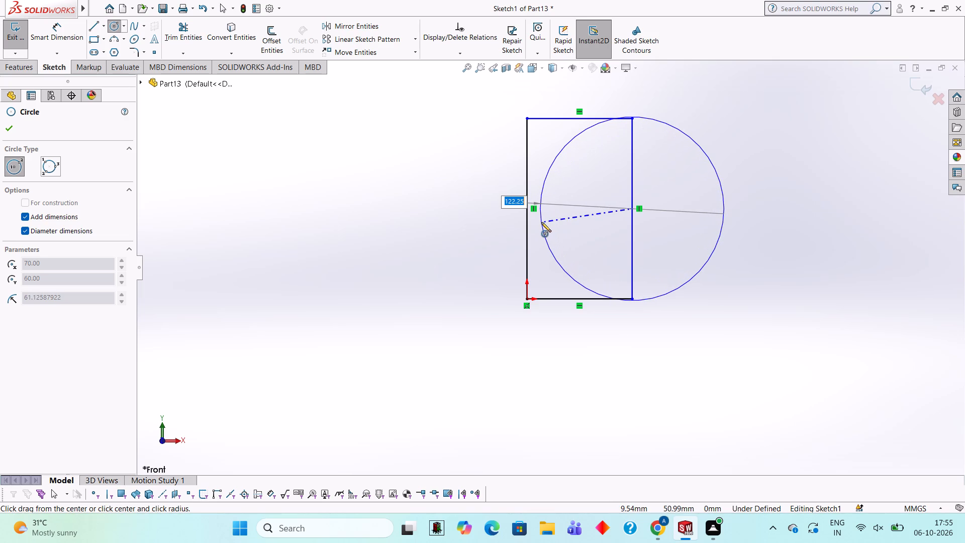
text(120)
key(Return)
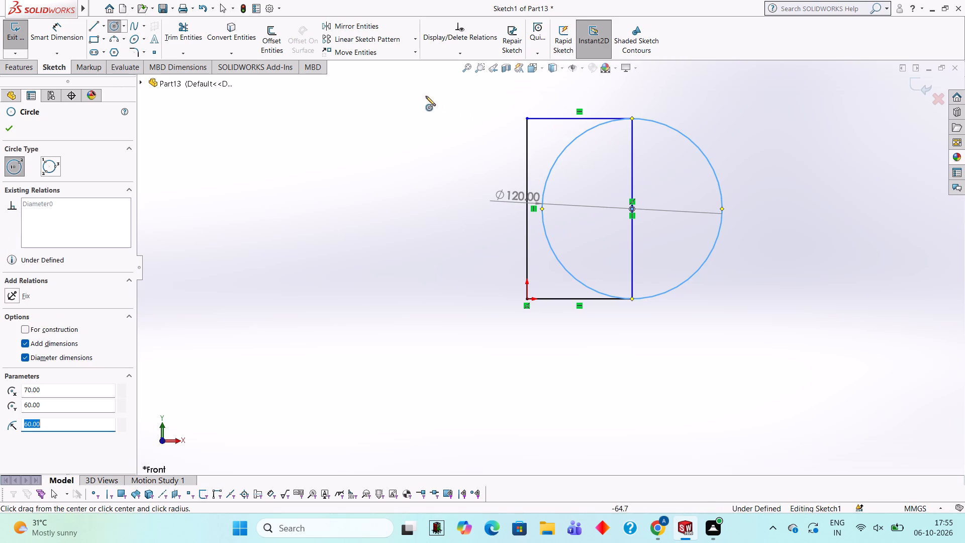
Trim the circle's half inside the rectangle and the vertical line through its centre, leaving a D-shaped outline.
click(191, 27)
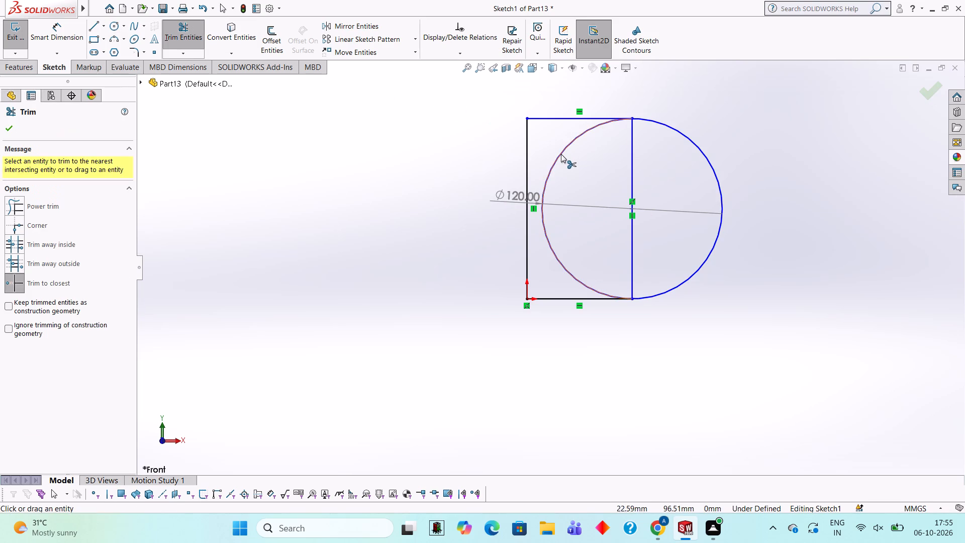
click(561, 154)
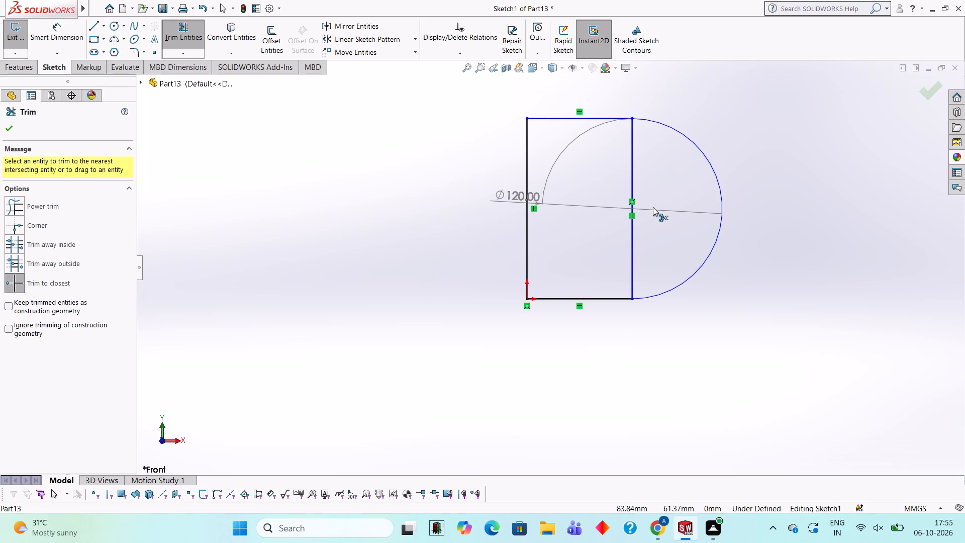
click(629, 183)
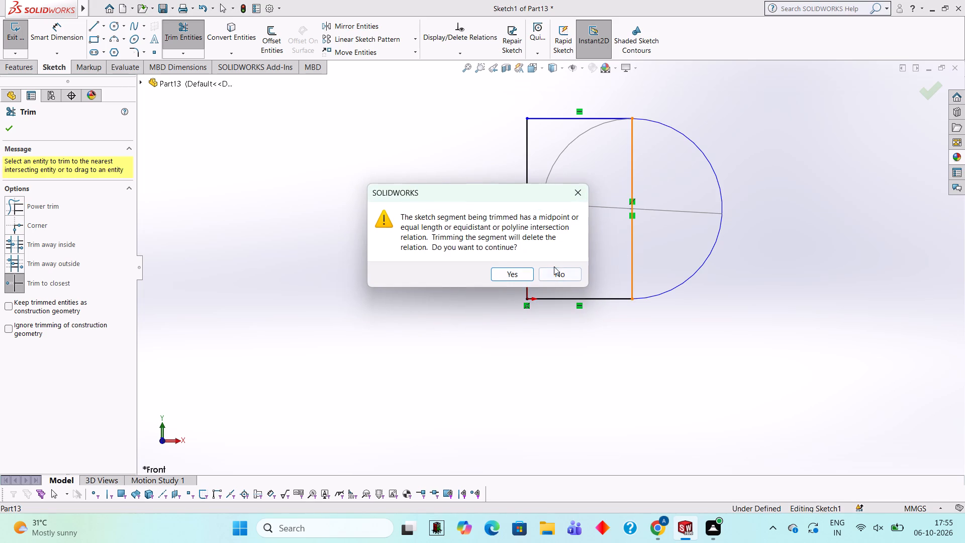
click(520, 277)
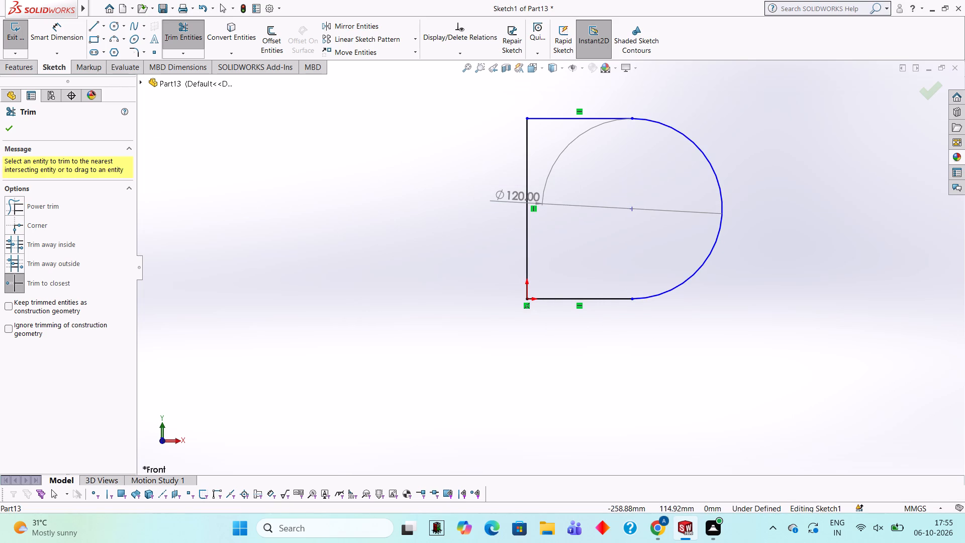
Extrude the D-shaped profile to a blind depth of 25 mm.
click(31, 73)
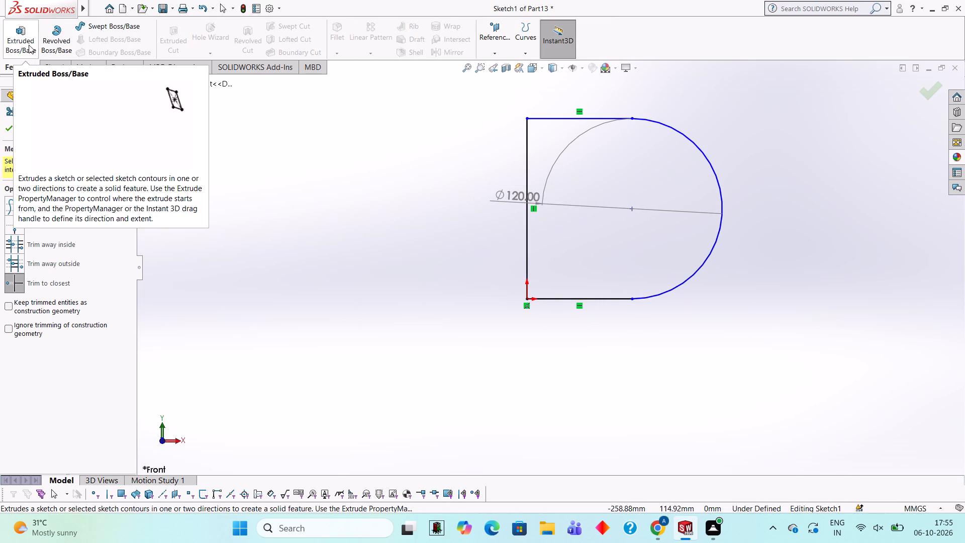
click(29, 45)
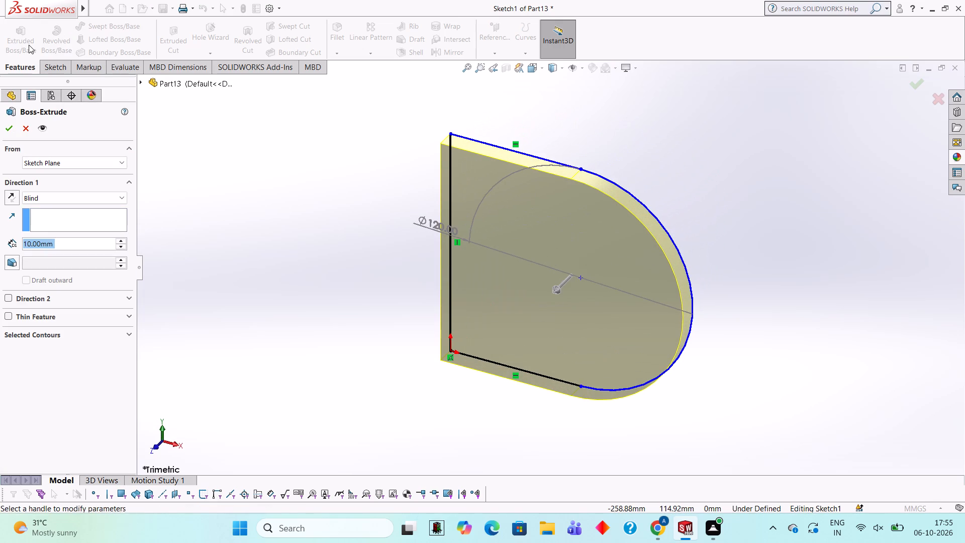
text(25)
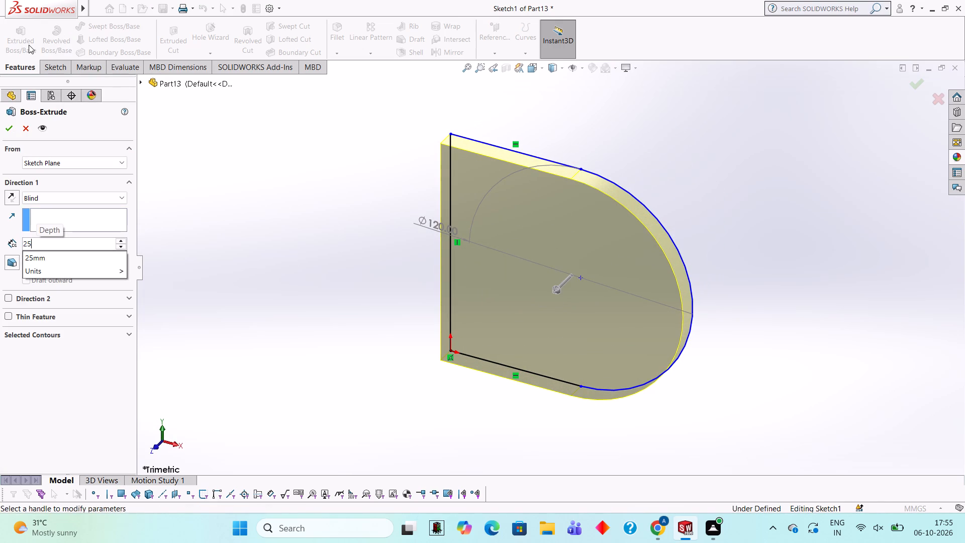
key(Return)
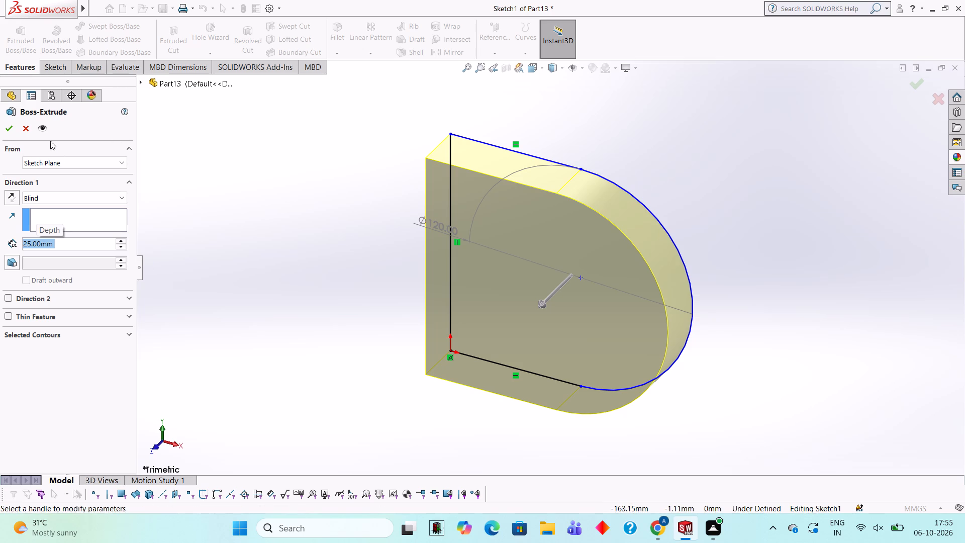
click(8, 135)
click(271, 183)
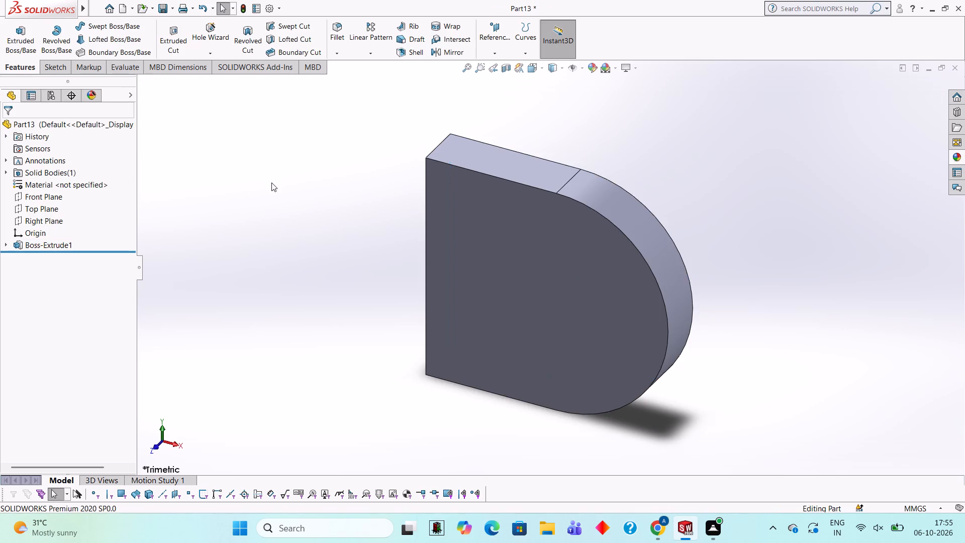
Start a sketch on the plate's front face and draw a 17.5 mm vertical line down the straight edge from its upper corner.
middle_drag(400, 220, 445, 149)
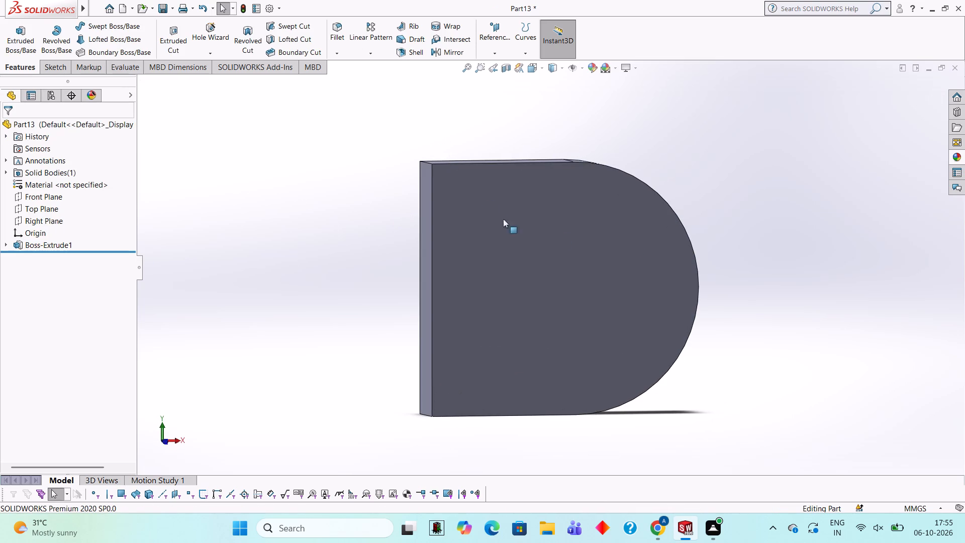
middle_drag(575, 214, 538, 217)
click(515, 257)
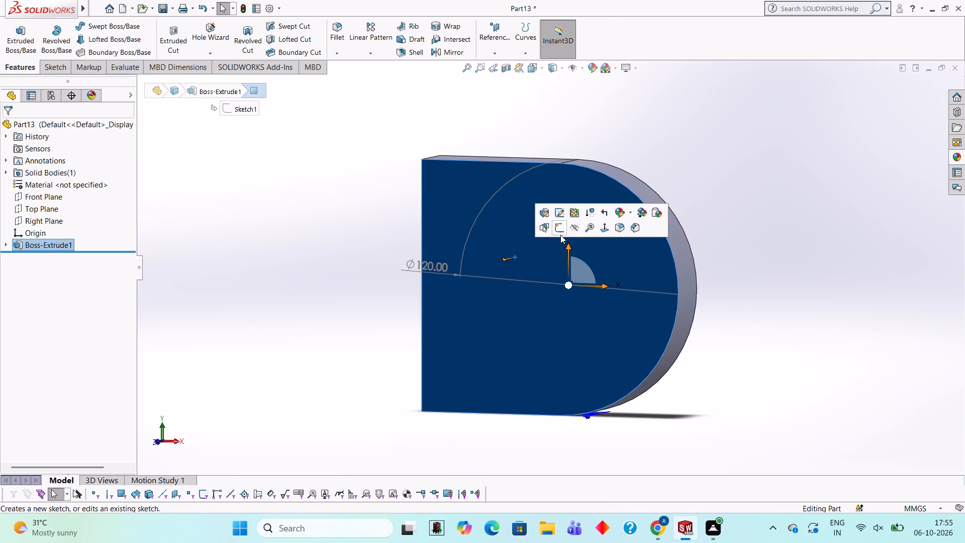
click(560, 235)
key(ctrl+8)
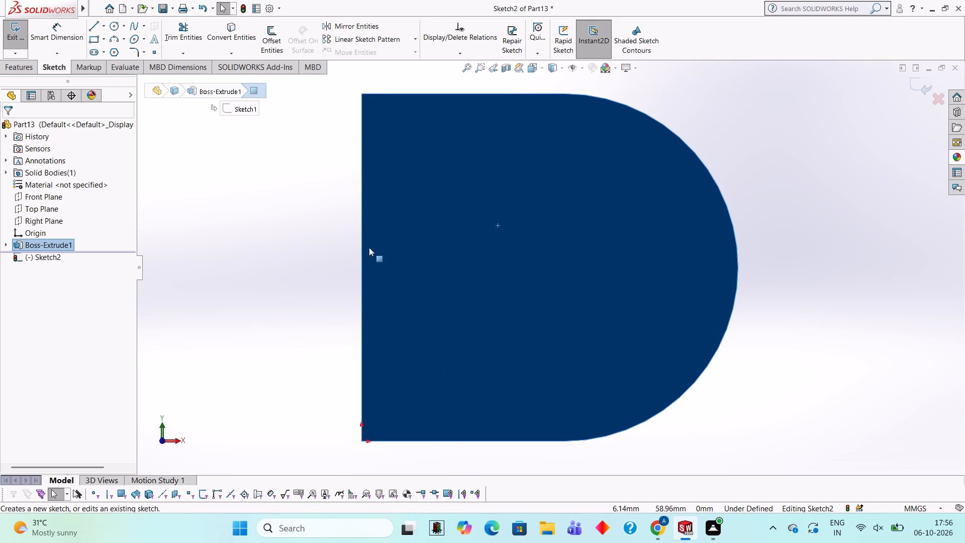
click(96, 31)
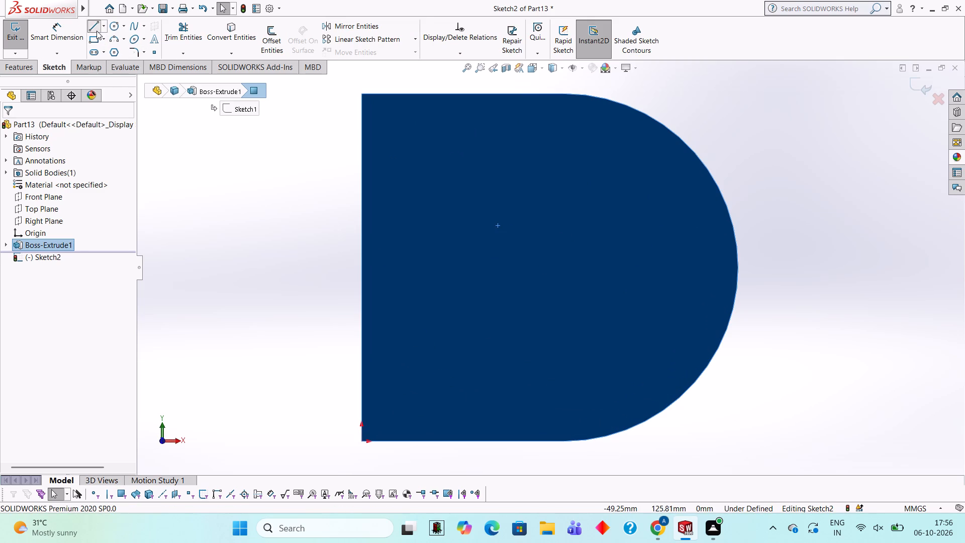
click(359, 94)
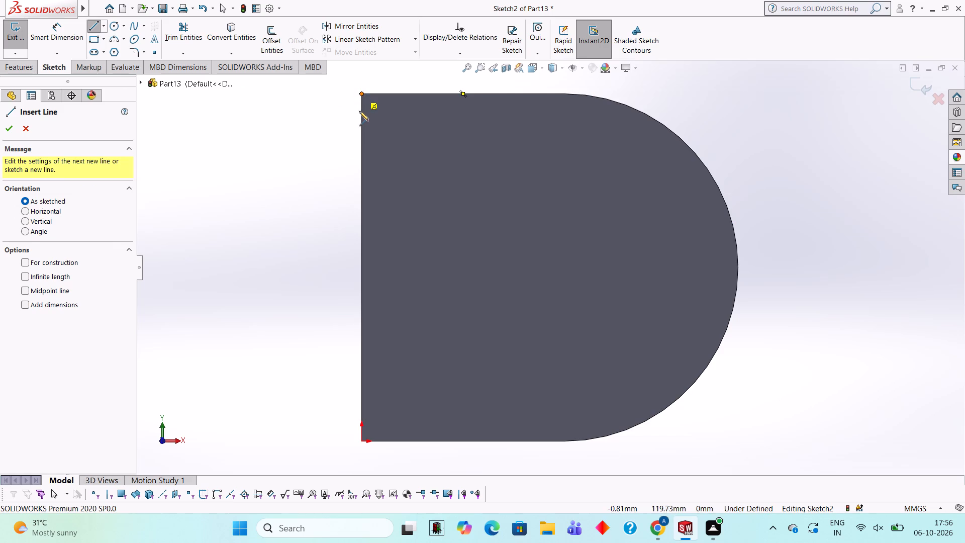
text(17.5)
key(Return)
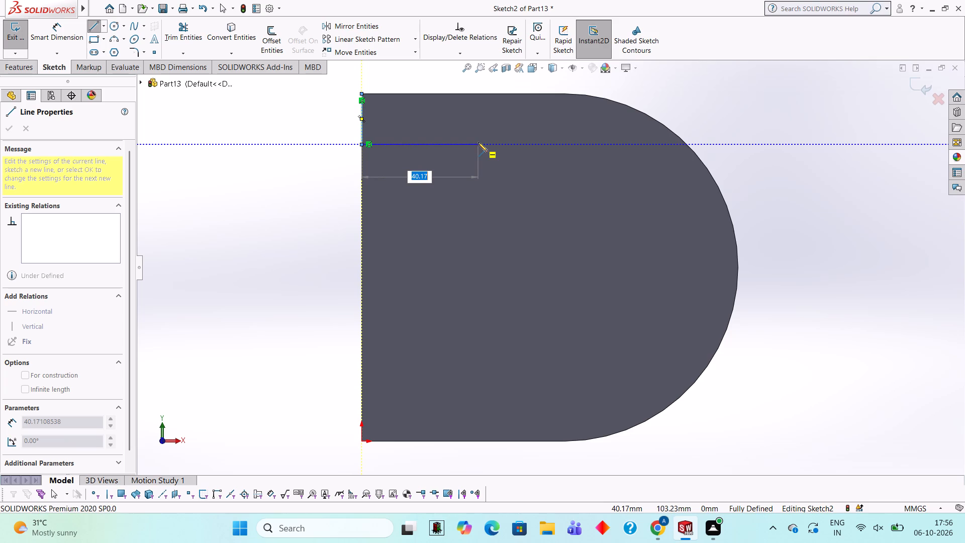
From that line's lower end, draw a closed rectangle 40 mm wide and 85 mm tall against the plate's straight edge.
text(40)
key(Return)
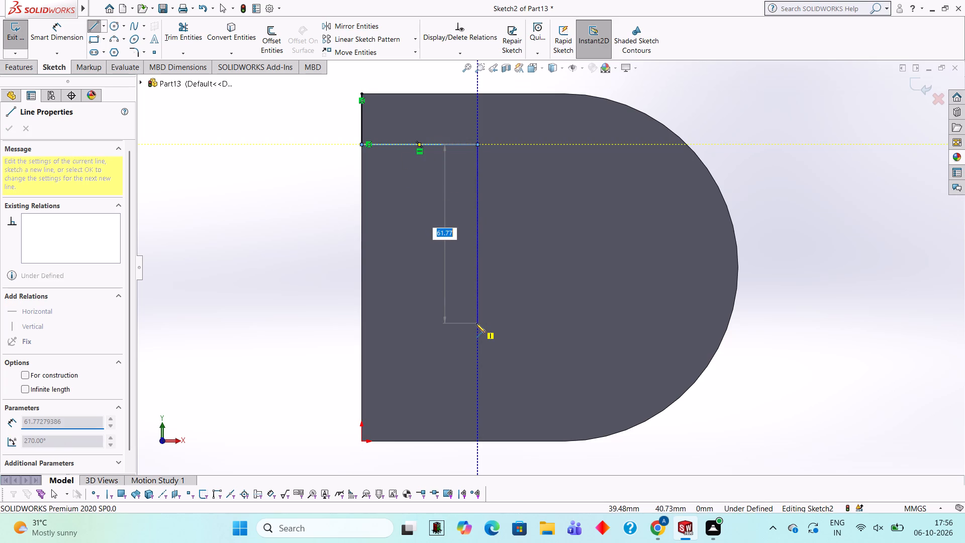
text(85)
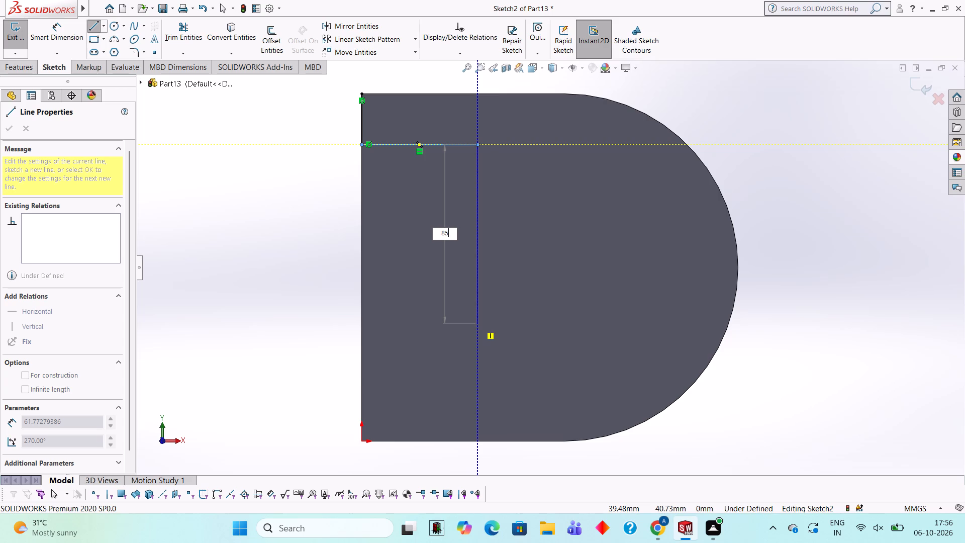
key(Return)
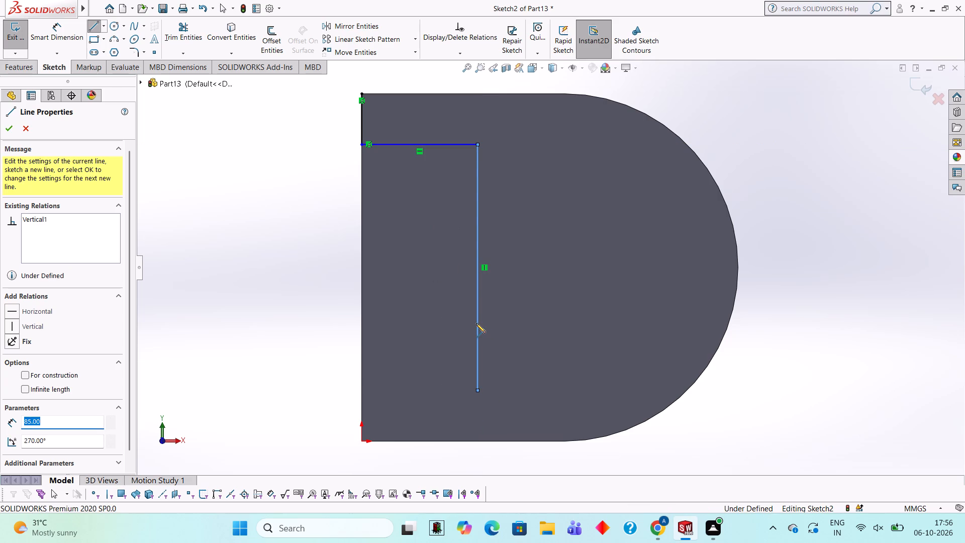
click(361, 390)
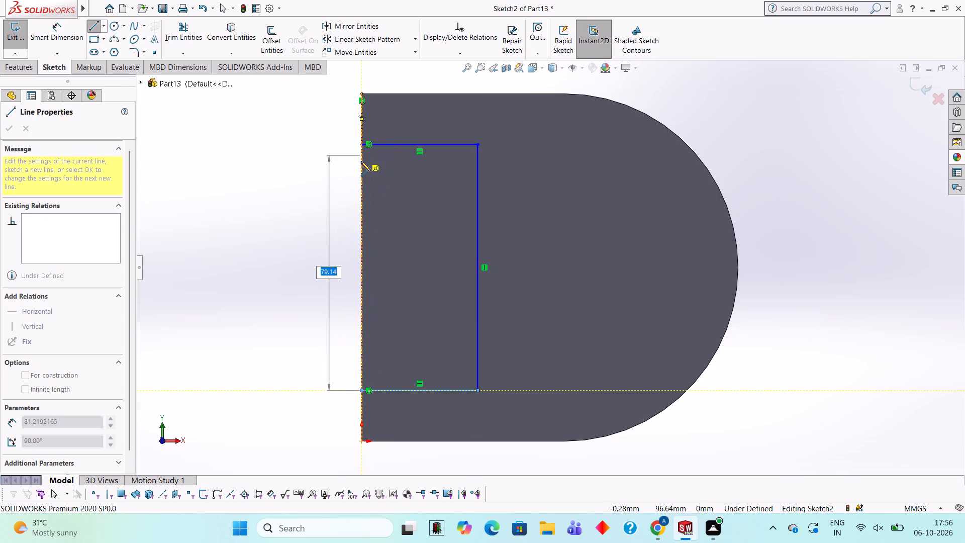
click(363, 145)
key(Escape)
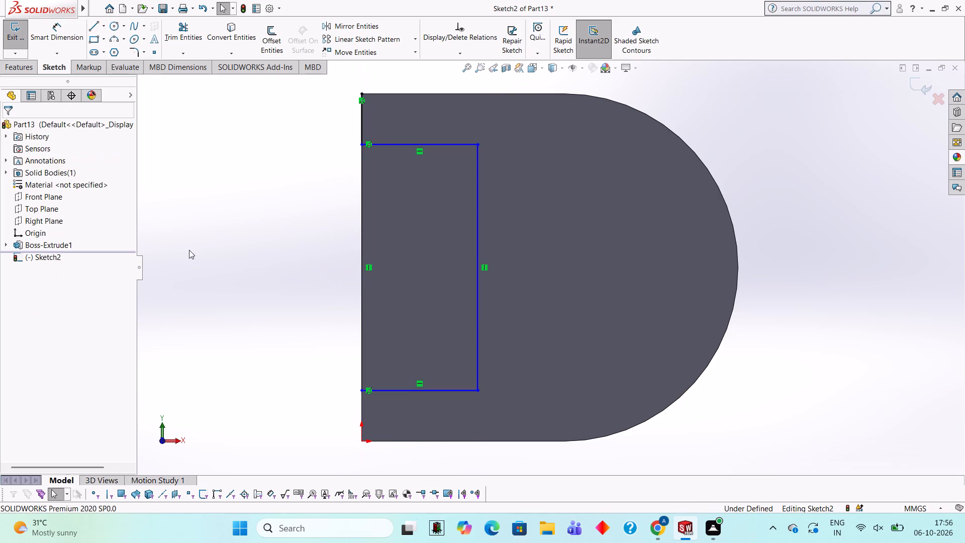
Trim away the 17.5 mm locating line above the rectangle.
click(192, 18)
click(185, 43)
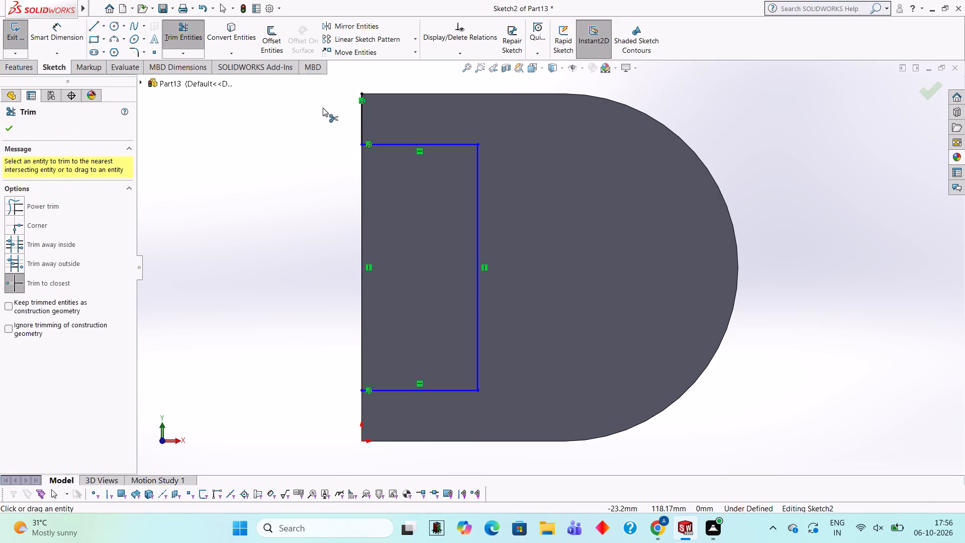
click(363, 120)
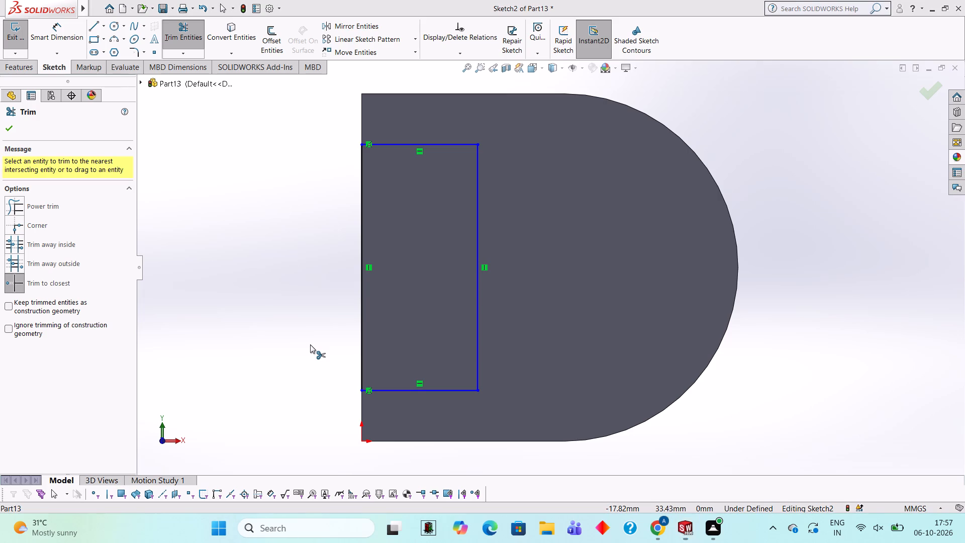
Calculate 40-25 in Calculator and return to SOLIDWORKS.
text(40-25)
key(Return)
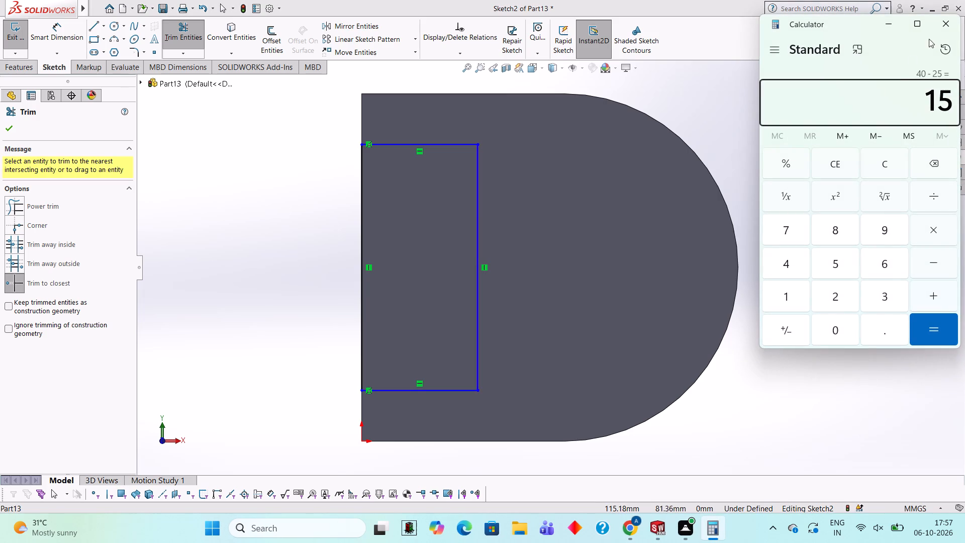
click(935, 32)
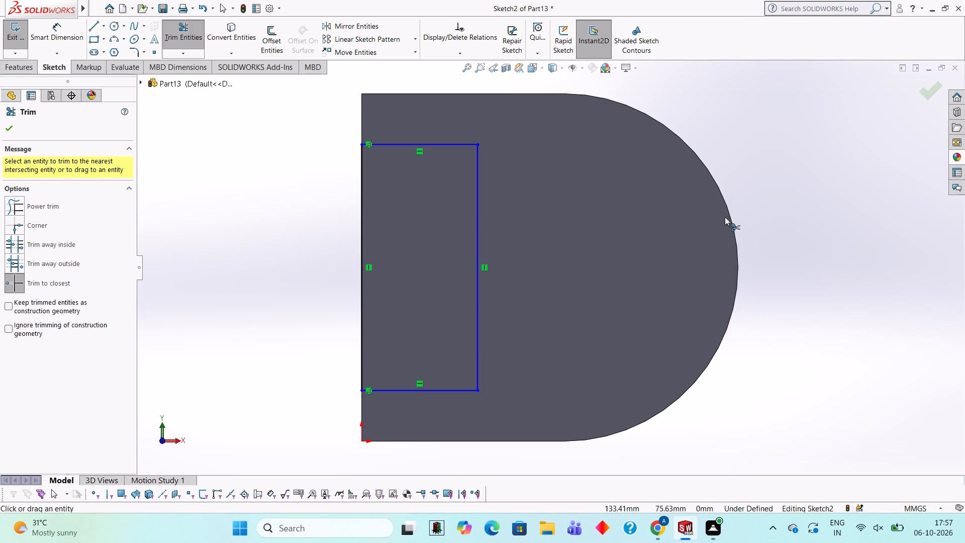
Extrude the rectangle as a boss outward from the plate's front face to a blind depth of 15 mm.
middle_drag(487, 283, 477, 174)
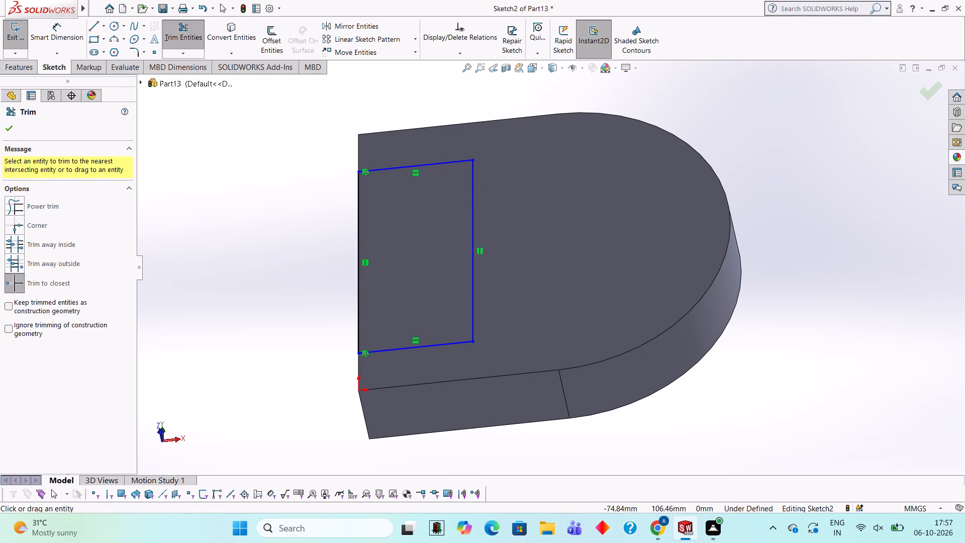
click(25, 73)
click(20, 37)
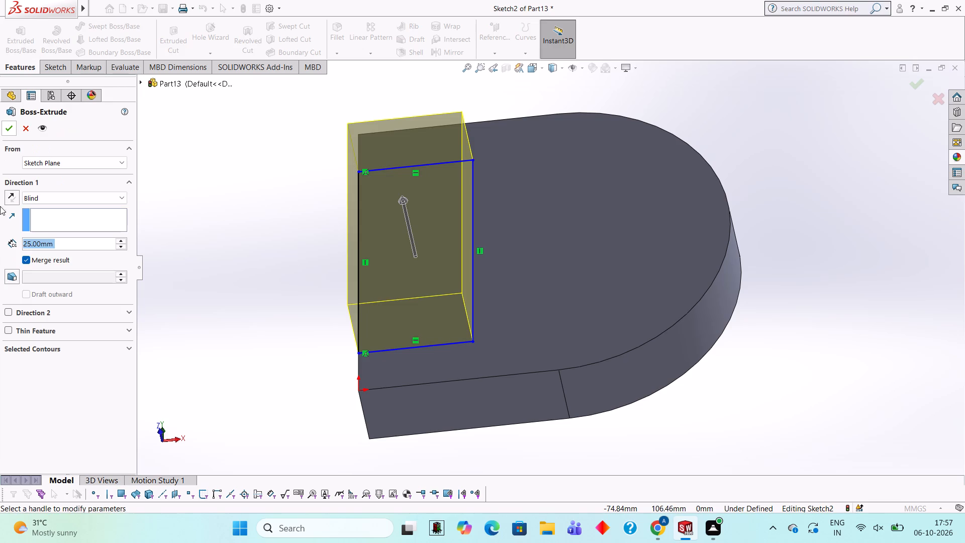
text(15)
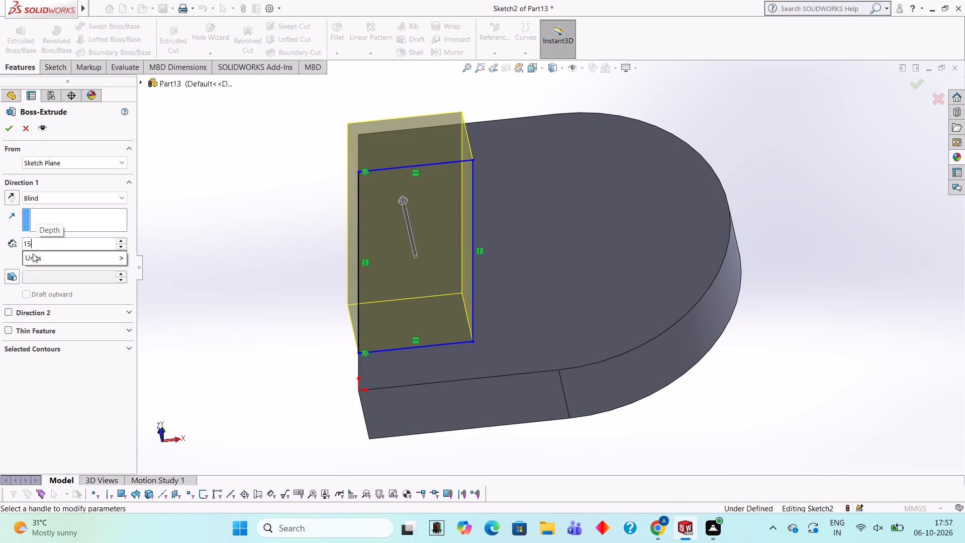
key(Return)
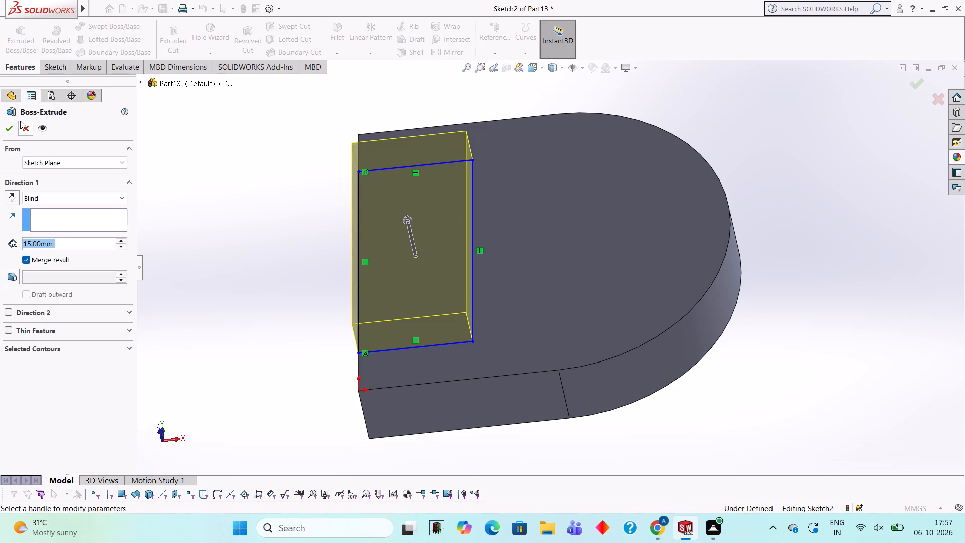
click(13, 121)
click(235, 211)
Start a sketch on the plate's front face and draw a 68 mm diameter circle concentric with its rounded end.
middle_drag(246, 217, 303, 250)
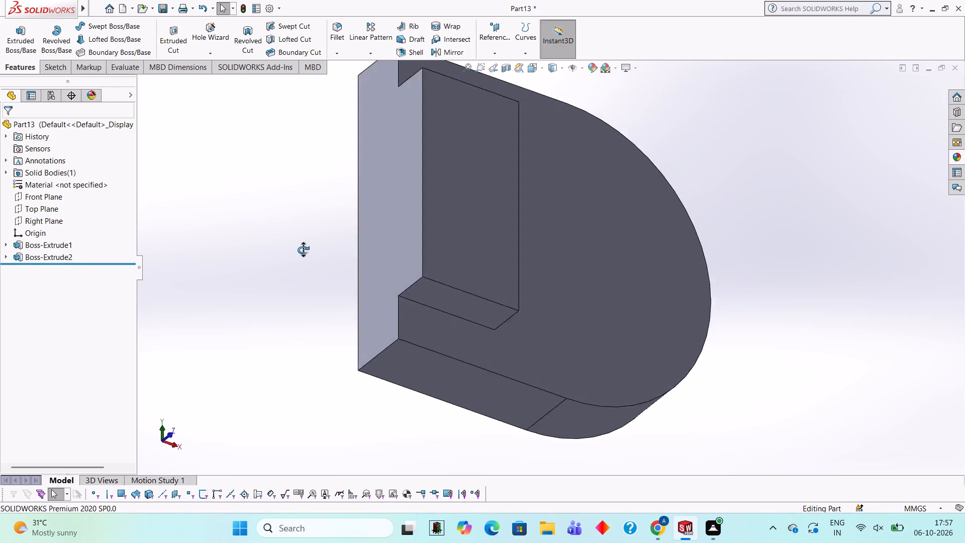
middle_drag(303, 250, 311, 254)
scroll(628, 252, up, 1)
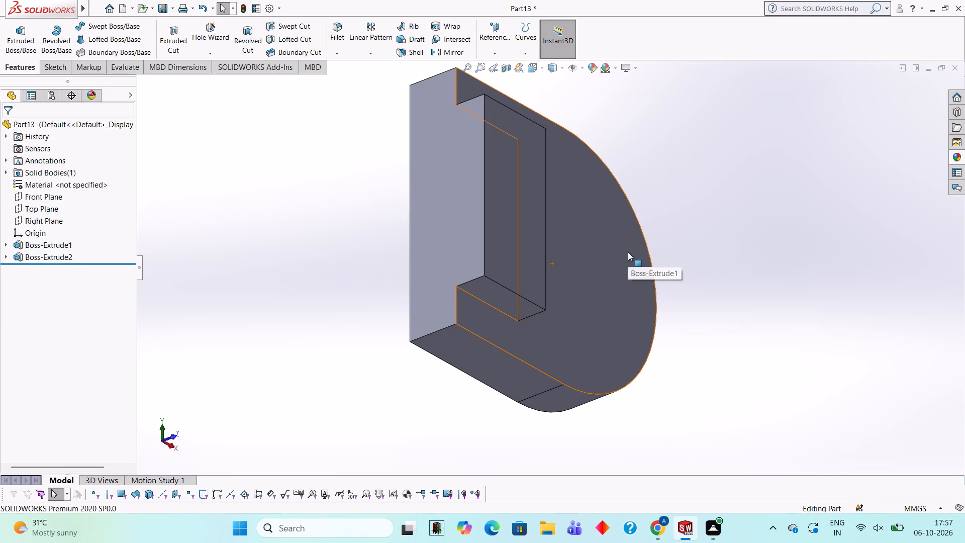
middle_drag(724, 227, 685, 231)
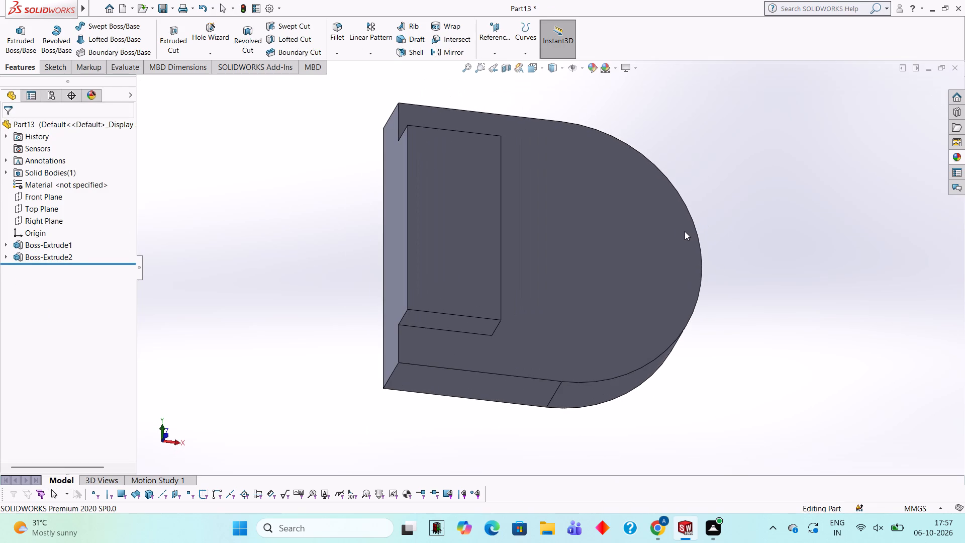
middle_drag(692, 144, 671, 158)
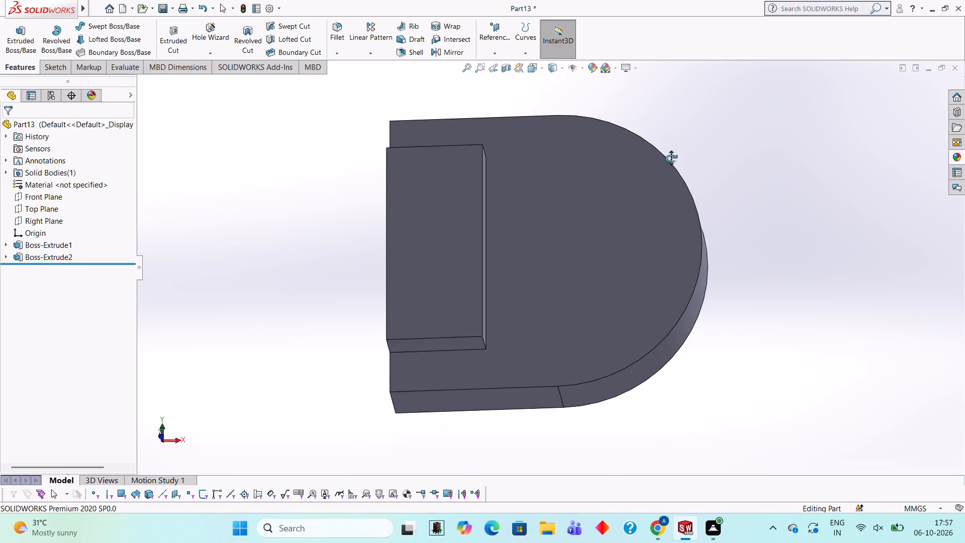
middle_drag(671, 158, 671, 158)
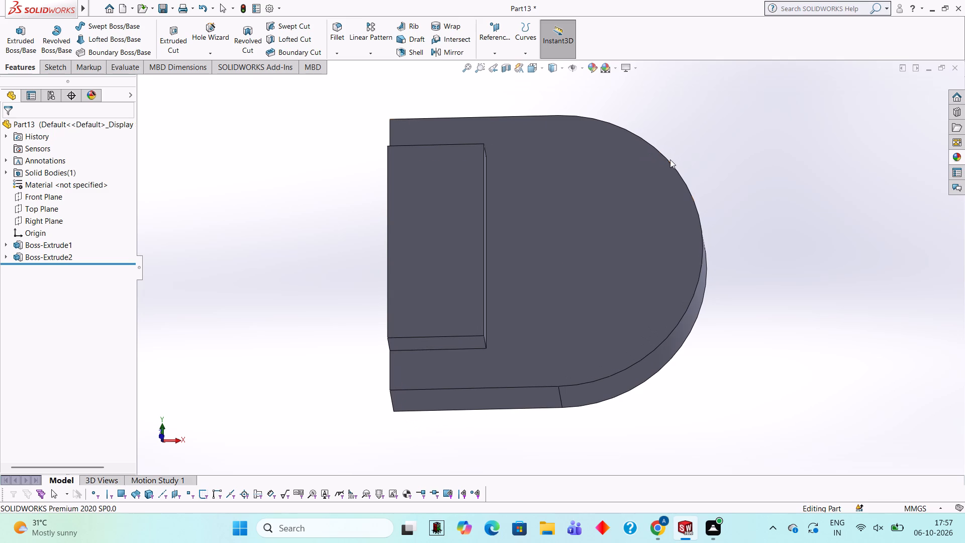
click(532, 253)
click(575, 225)
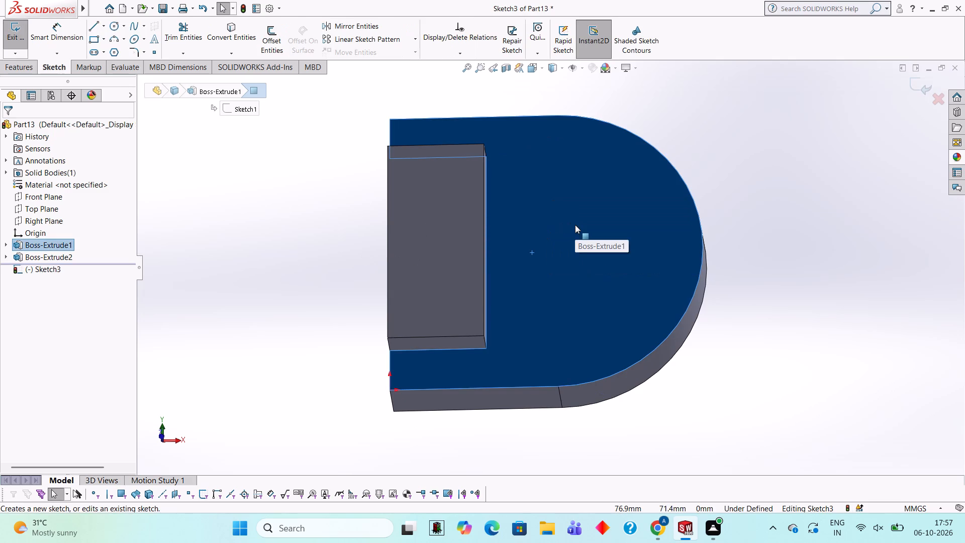
key(ctrl+8)
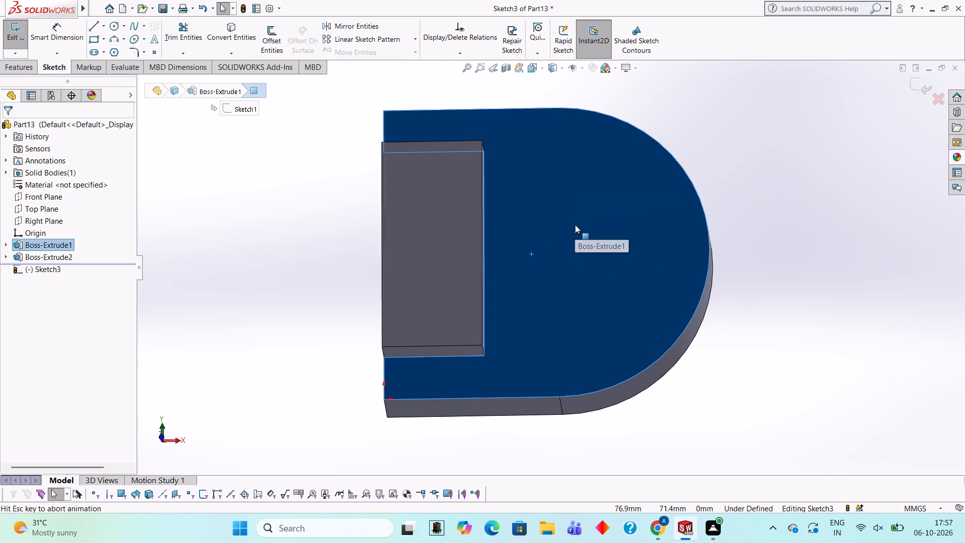
click(115, 30)
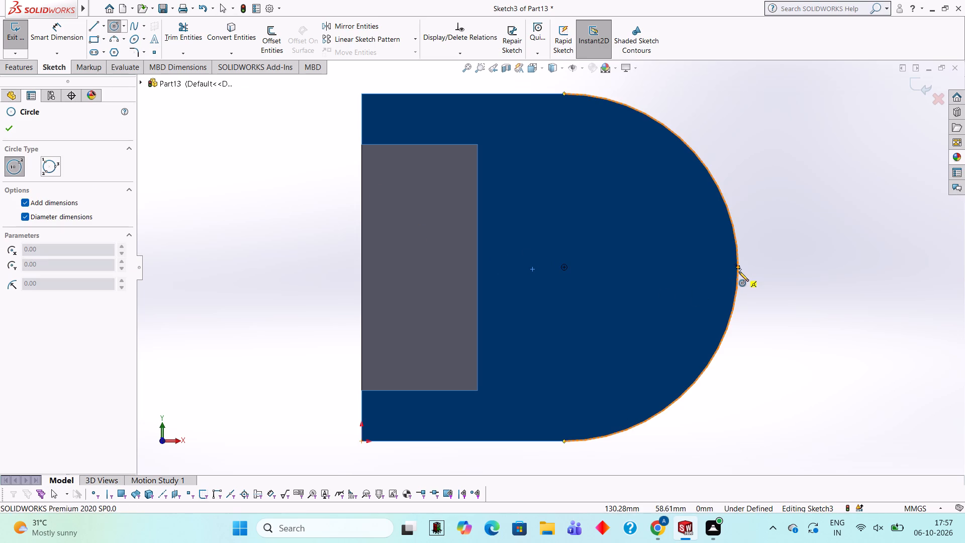
click(565, 267)
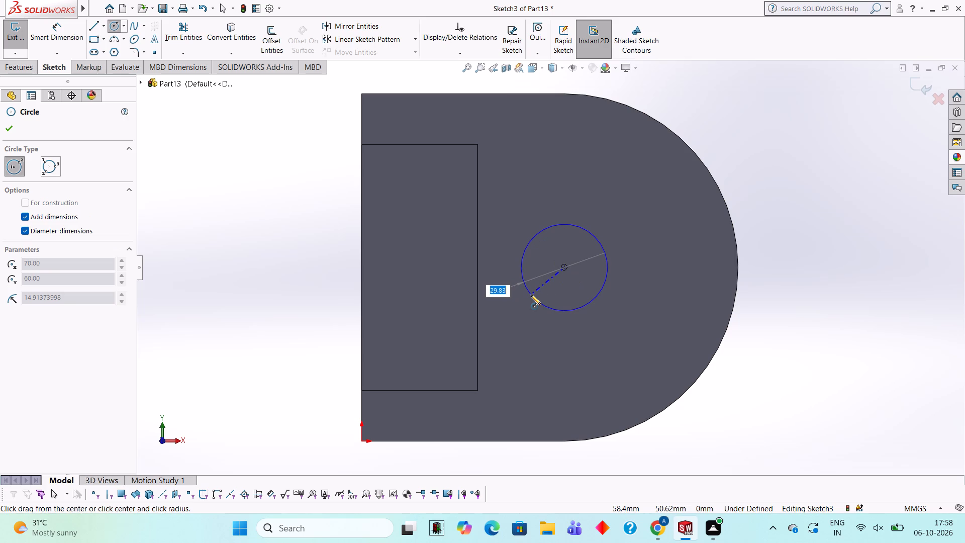
key(6)
key(8)
key(Return)
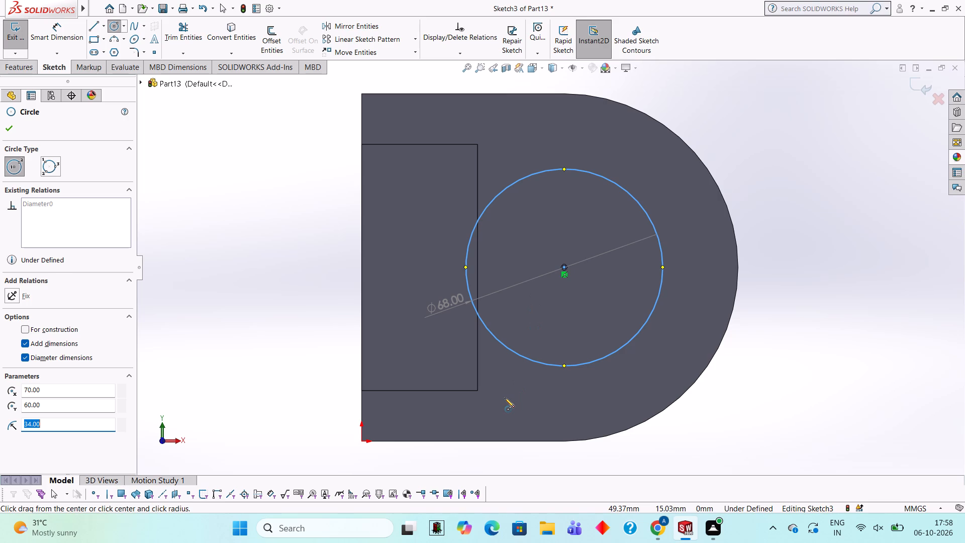
Cut-extrude the 68 mm circle into the plate to a blind depth of 15 mm.
click(22, 70)
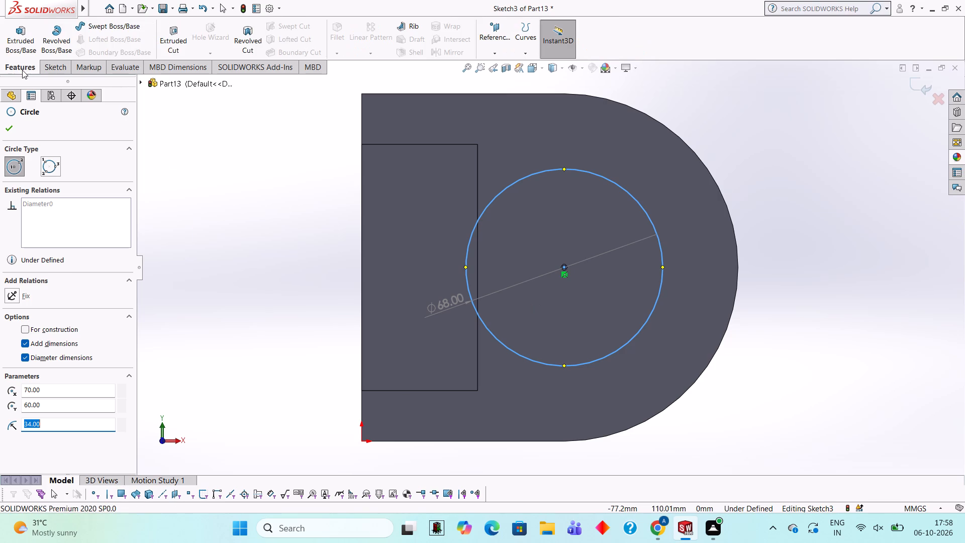
click(170, 48)
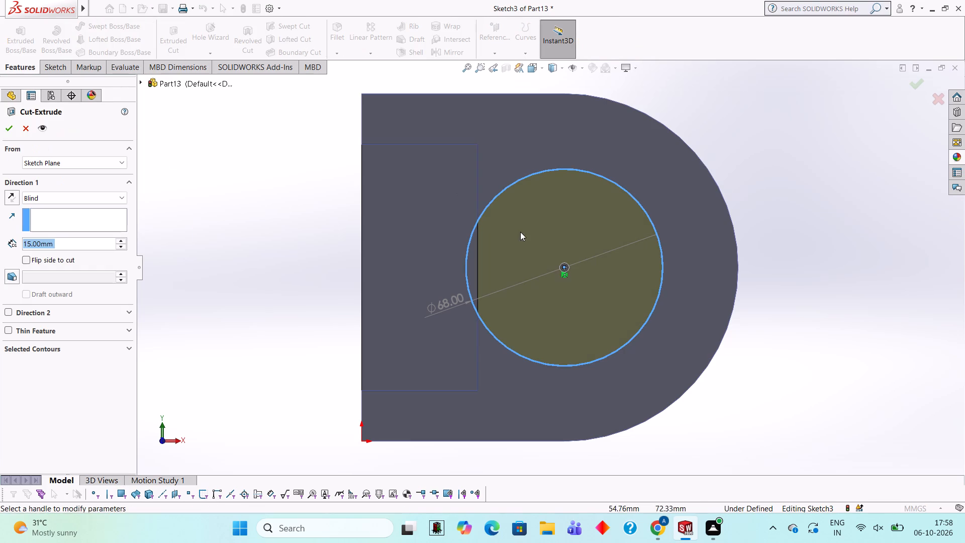
middle_drag(273, 256, 283, 154)
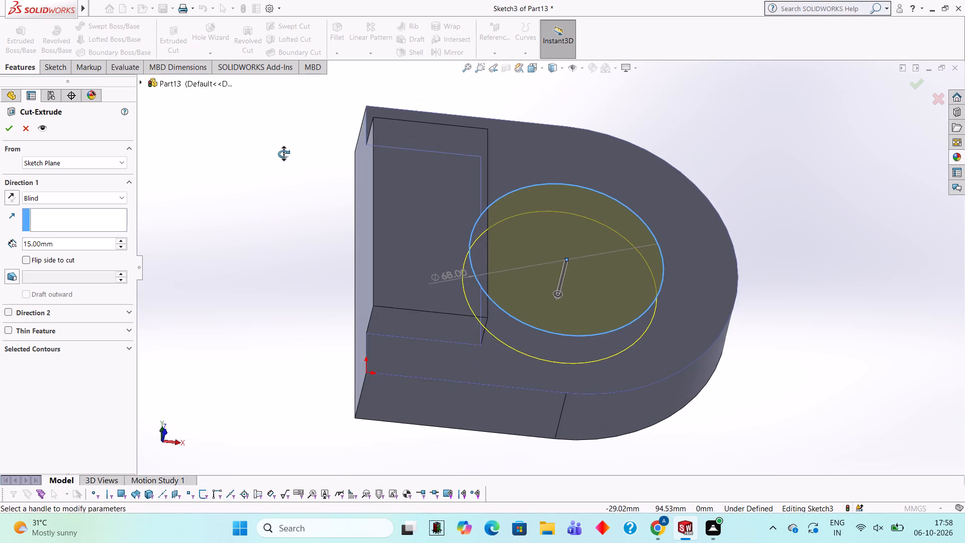
middle_drag(283, 154, 270, 281)
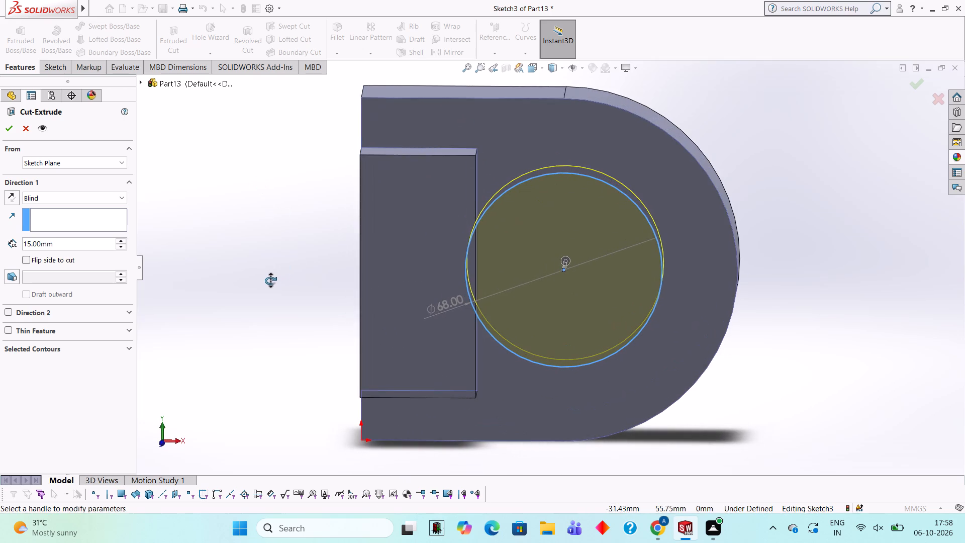
middle_drag(270, 281, 270, 281)
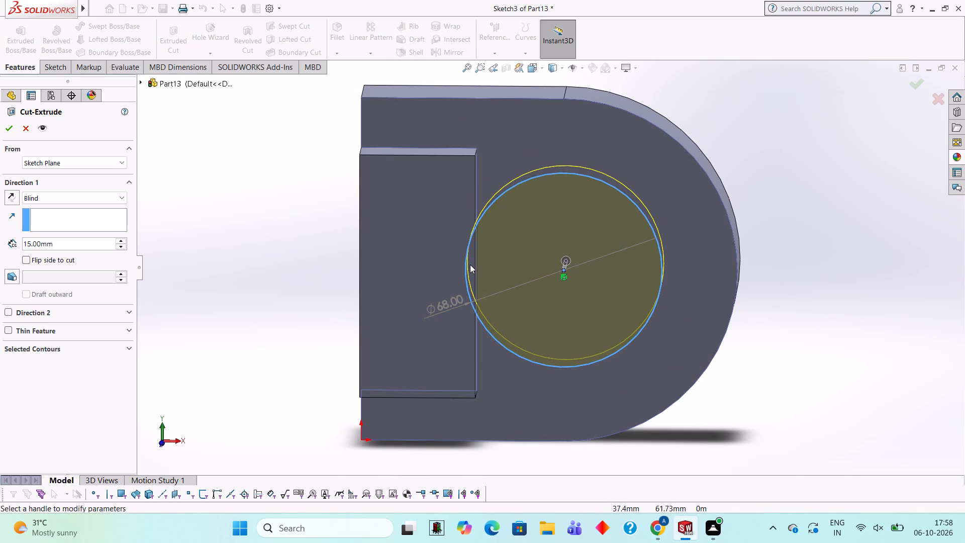
click(470, 264)
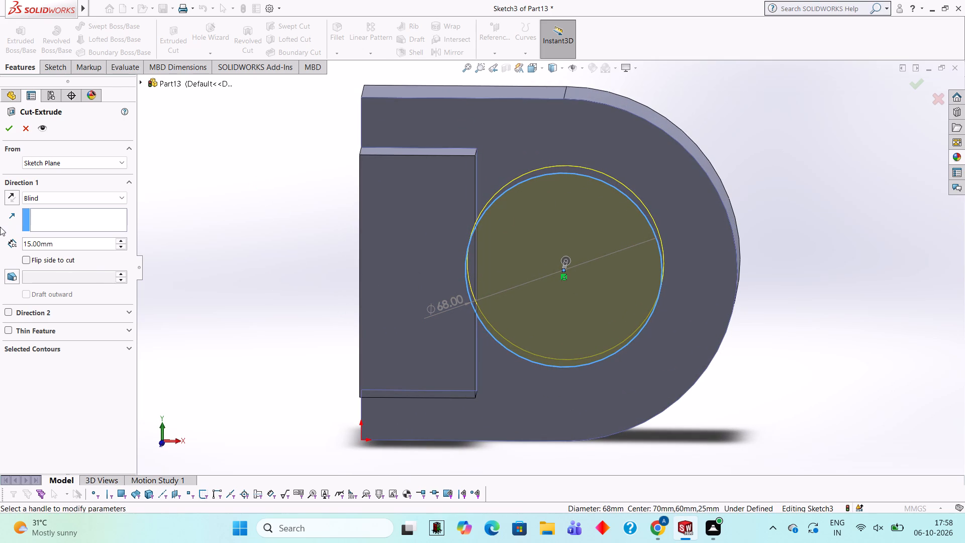
click(7, 128)
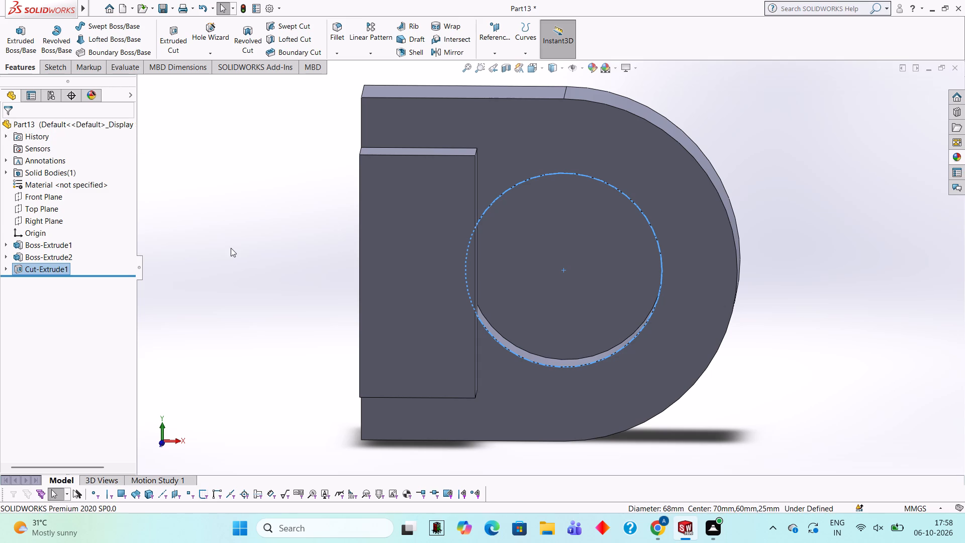
click(231, 248)
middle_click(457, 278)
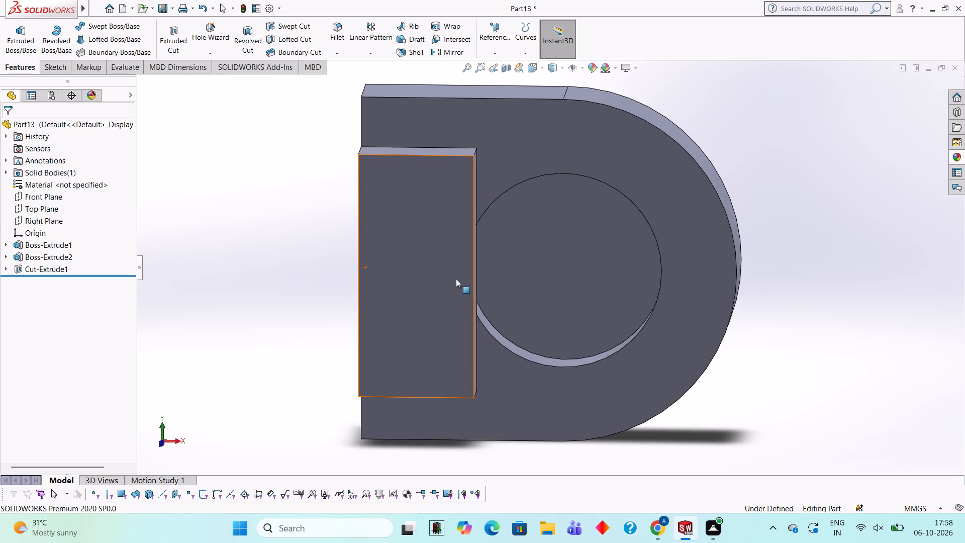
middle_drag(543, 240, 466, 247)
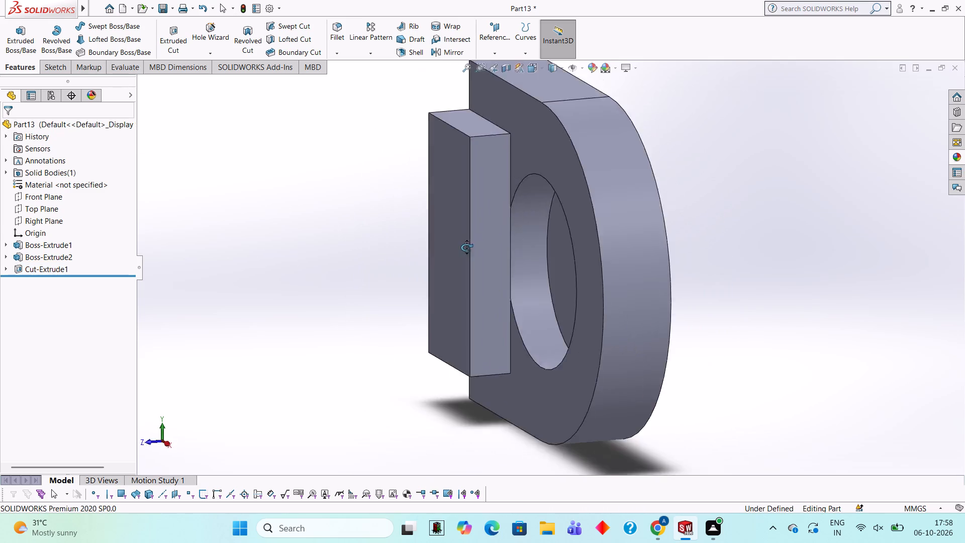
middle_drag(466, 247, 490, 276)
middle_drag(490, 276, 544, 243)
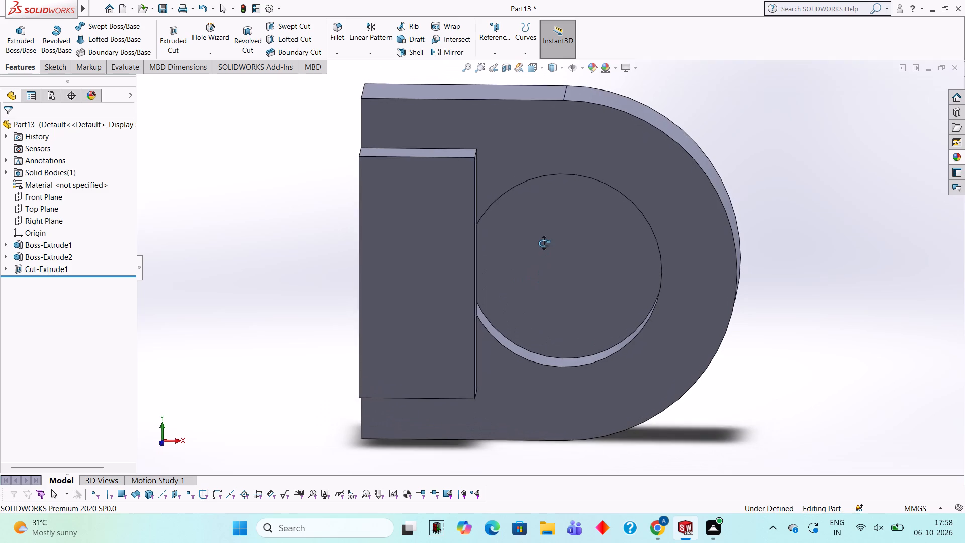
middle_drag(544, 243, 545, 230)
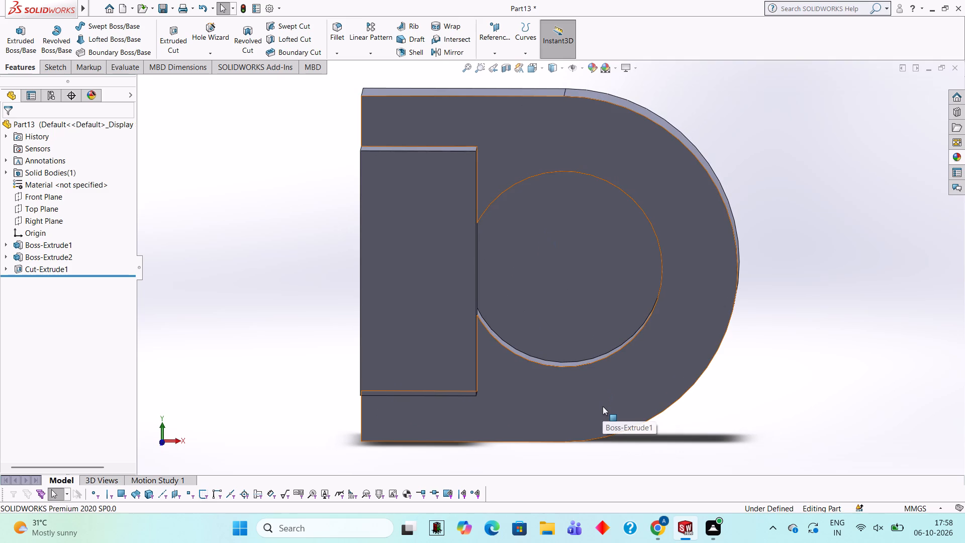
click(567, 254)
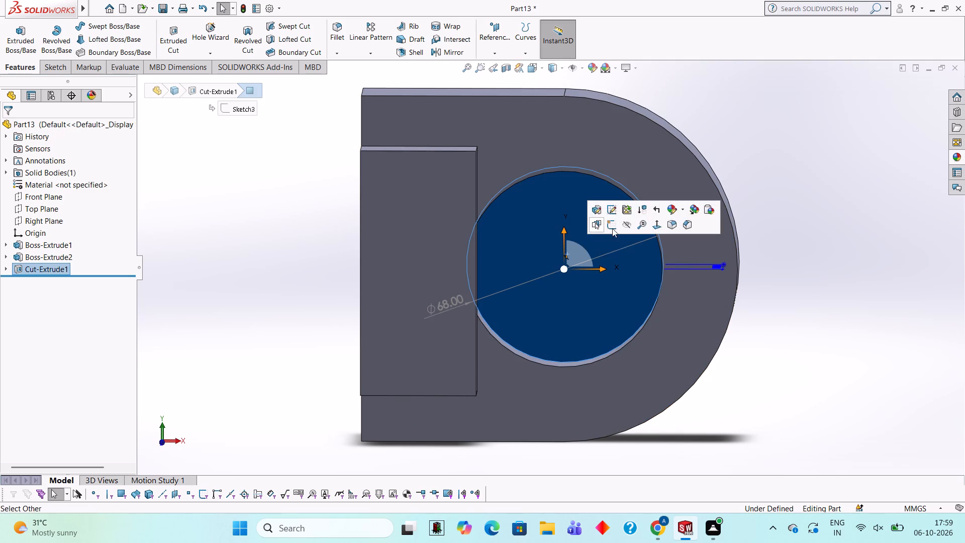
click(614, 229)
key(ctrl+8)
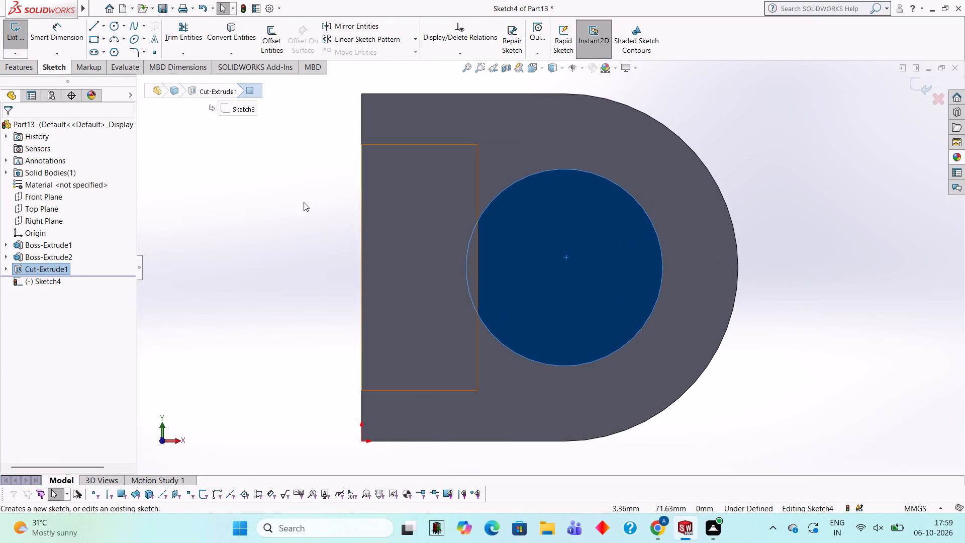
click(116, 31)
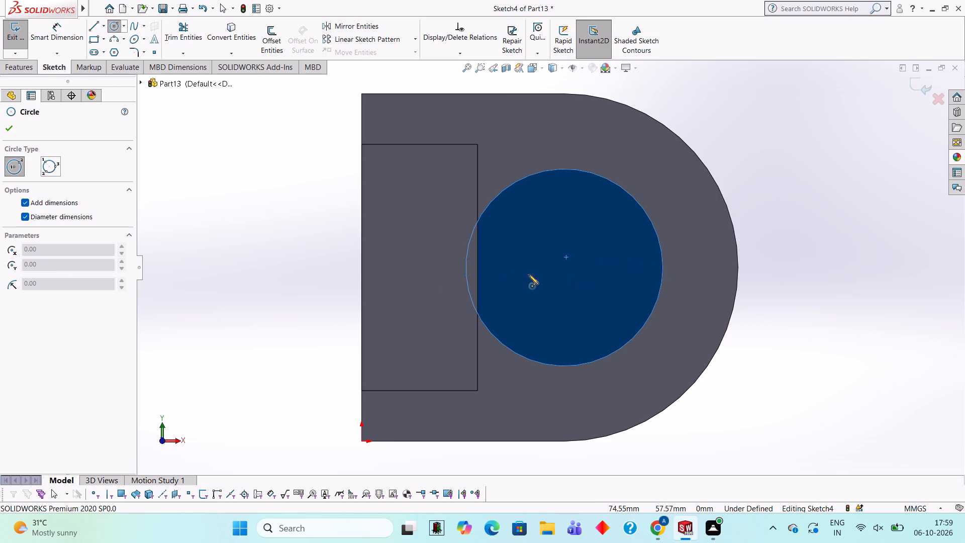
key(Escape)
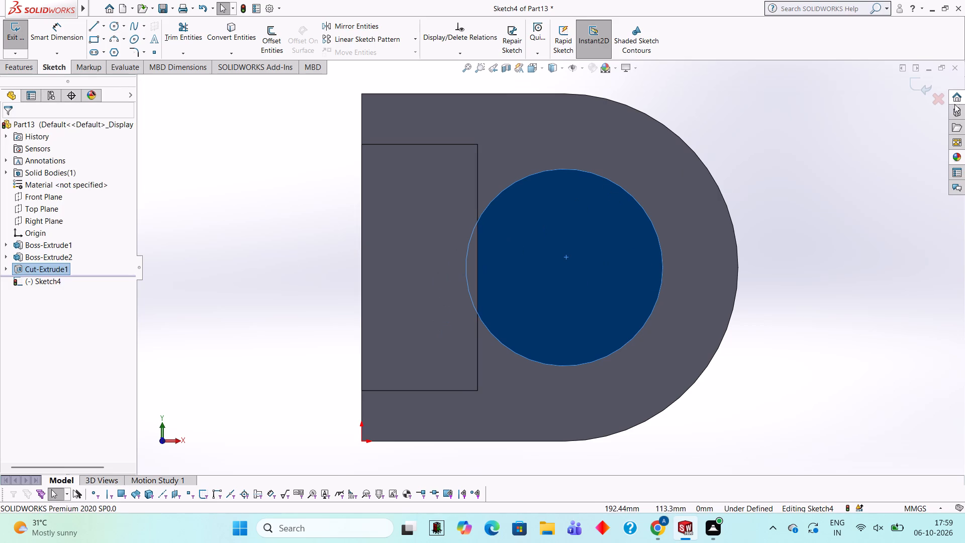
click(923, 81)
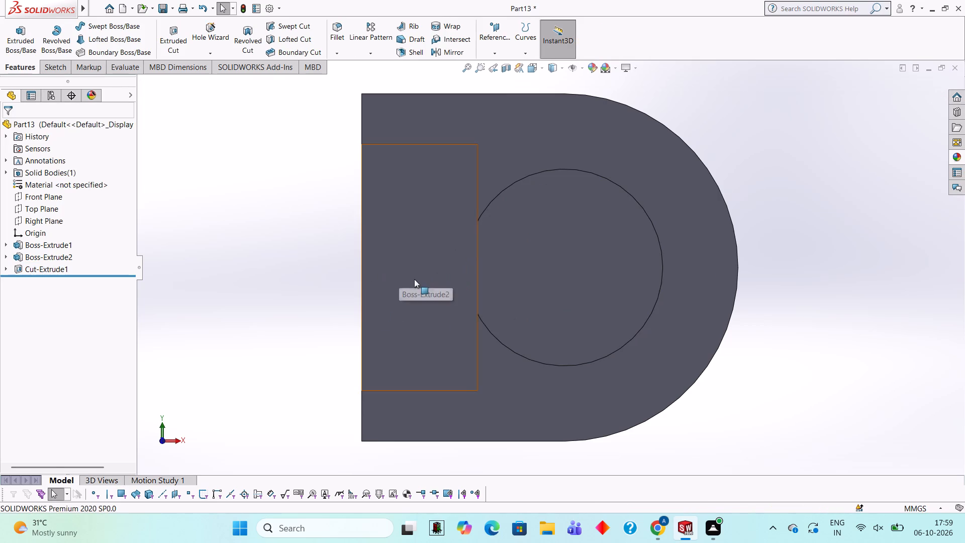
Start a sketch on the rectangular boss's front face and draw a 68 mm diameter circle concentric with the circular pocket.
click(414, 279)
click(461, 252)
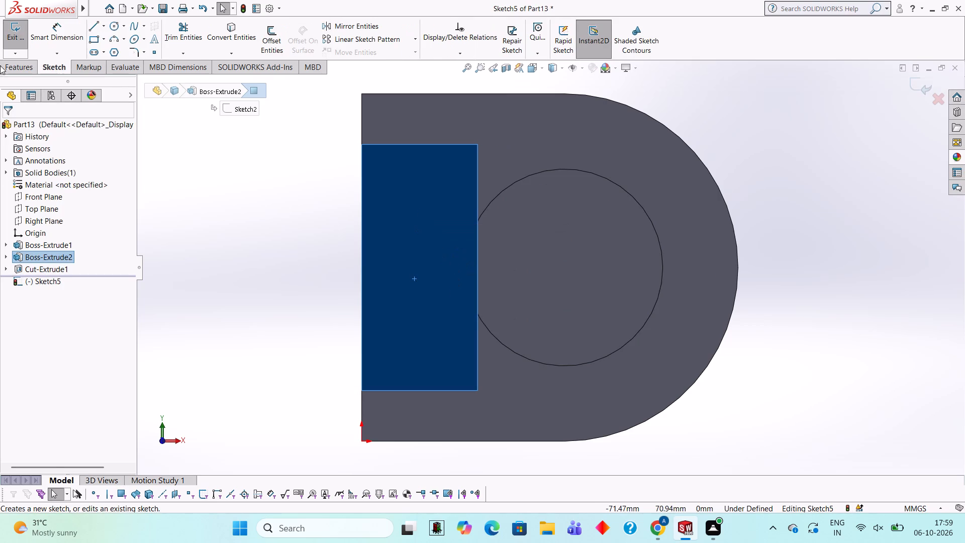
click(109, 29)
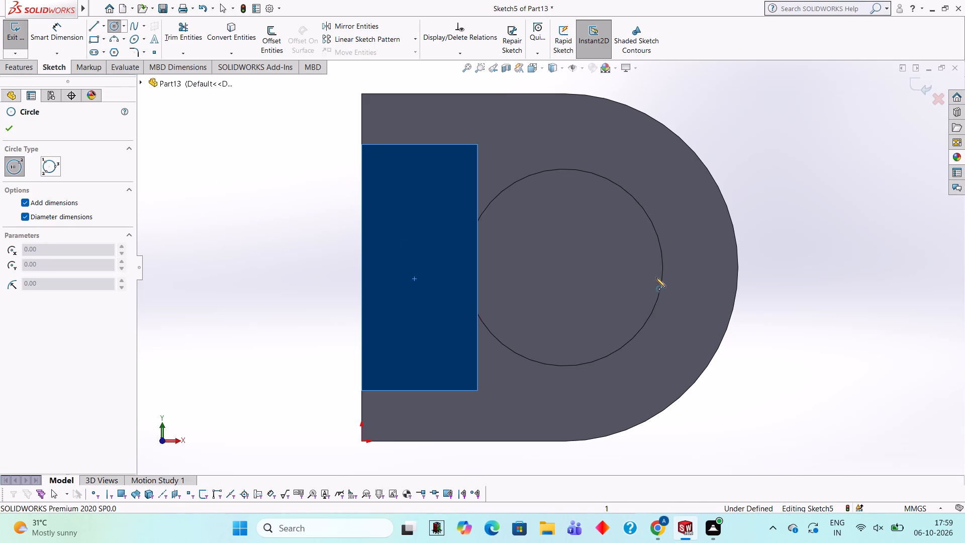
click(562, 266)
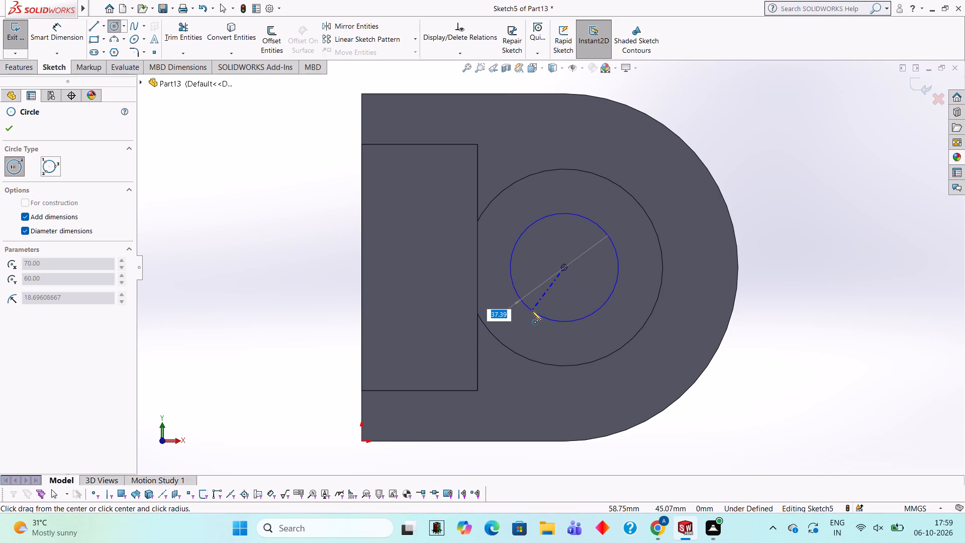
text(68)
key(Return)
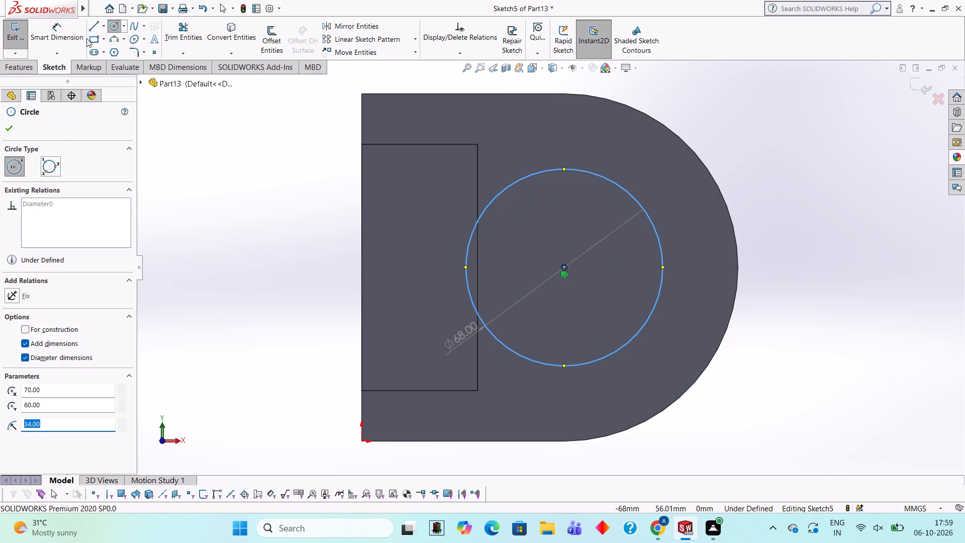
Draw a vertical line along the boss's edge facing the pocket, from corner to corner.
click(94, 24)
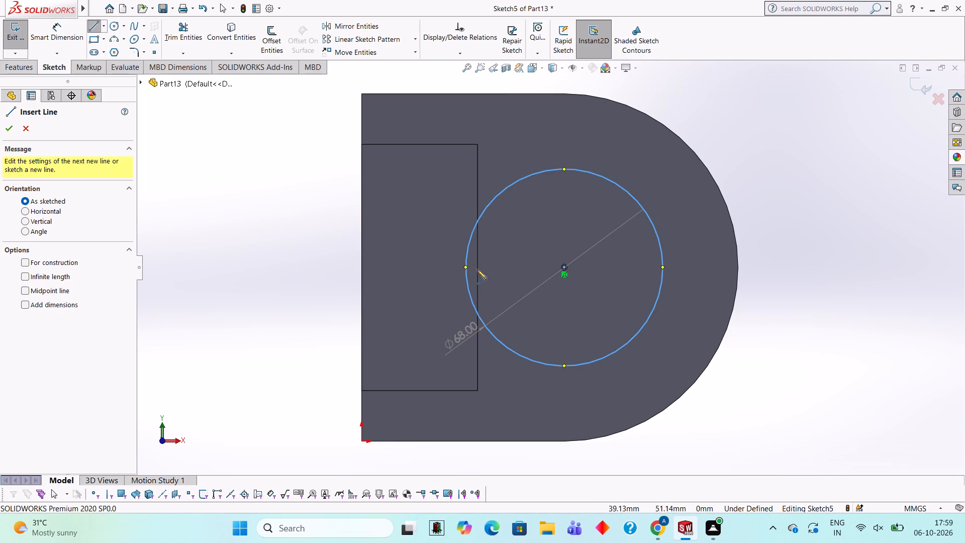
click(477, 145)
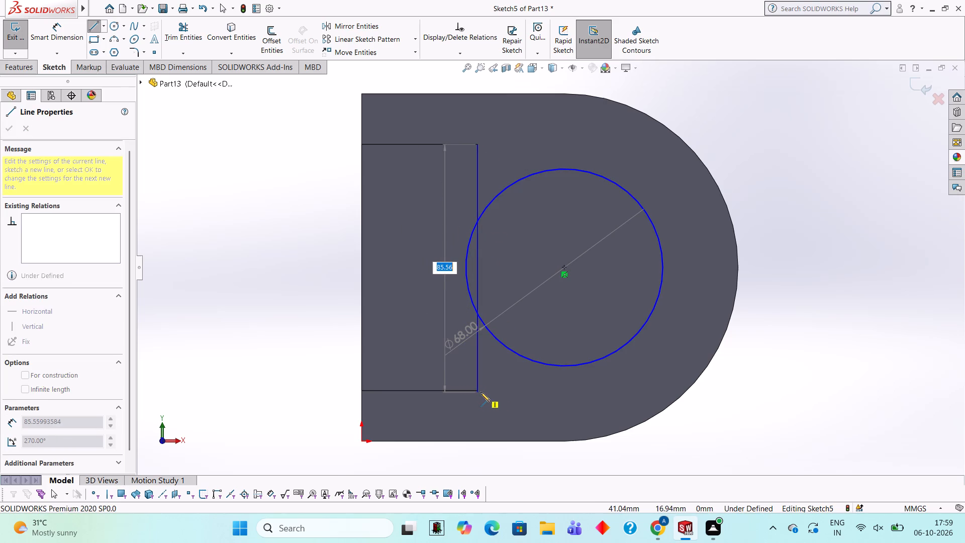
click(479, 391)
key(Escape)
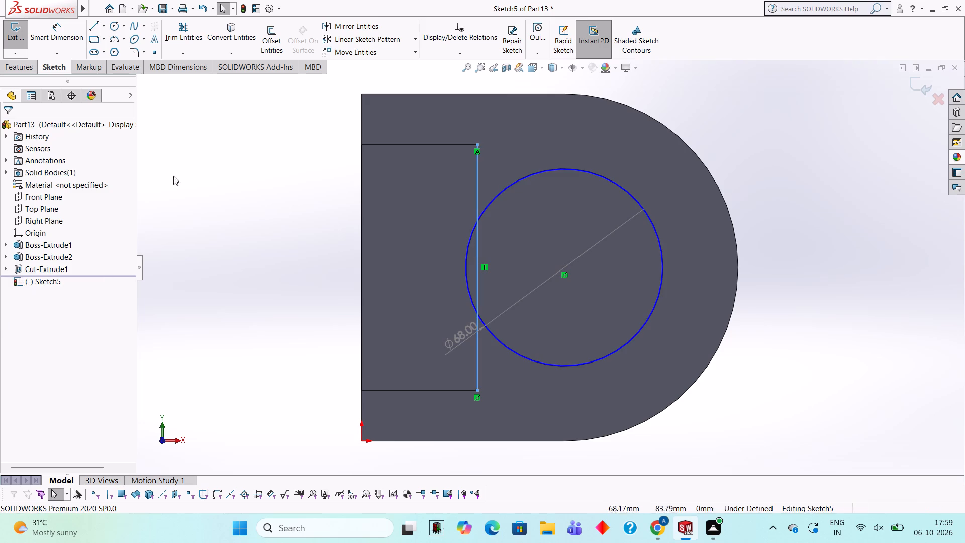
Trim the line's two ends outside the circle and the arc beyond the boss, keeping only the closed segment on the boss.
click(185, 33)
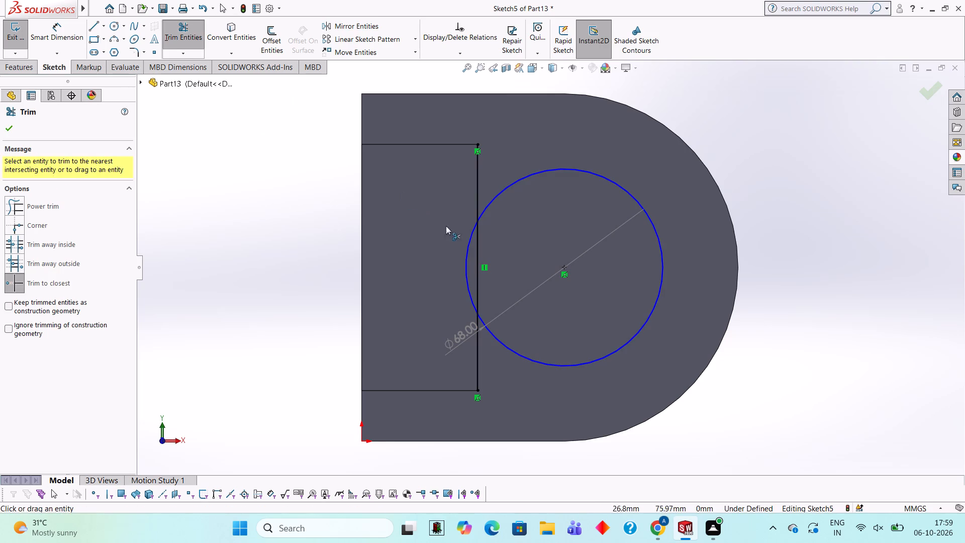
click(479, 192)
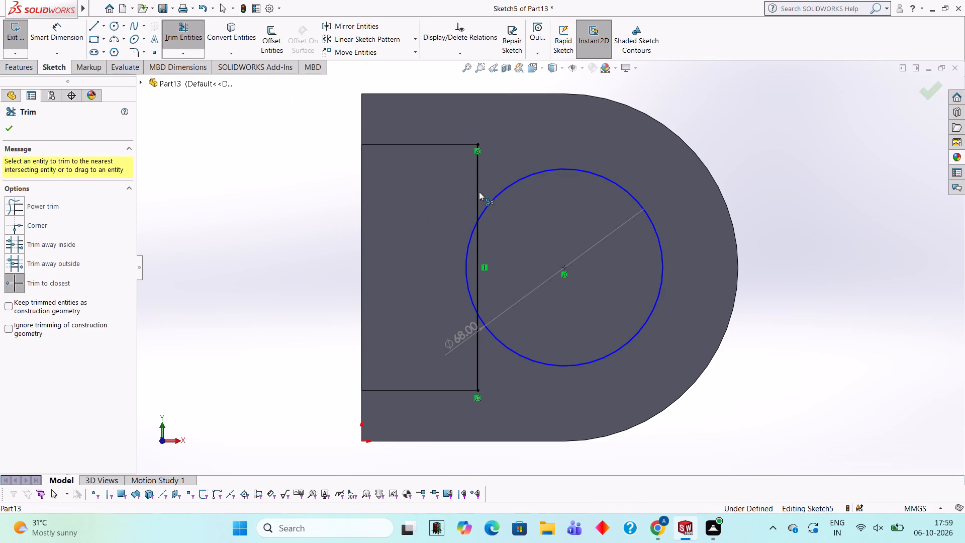
click(479, 374)
click(504, 344)
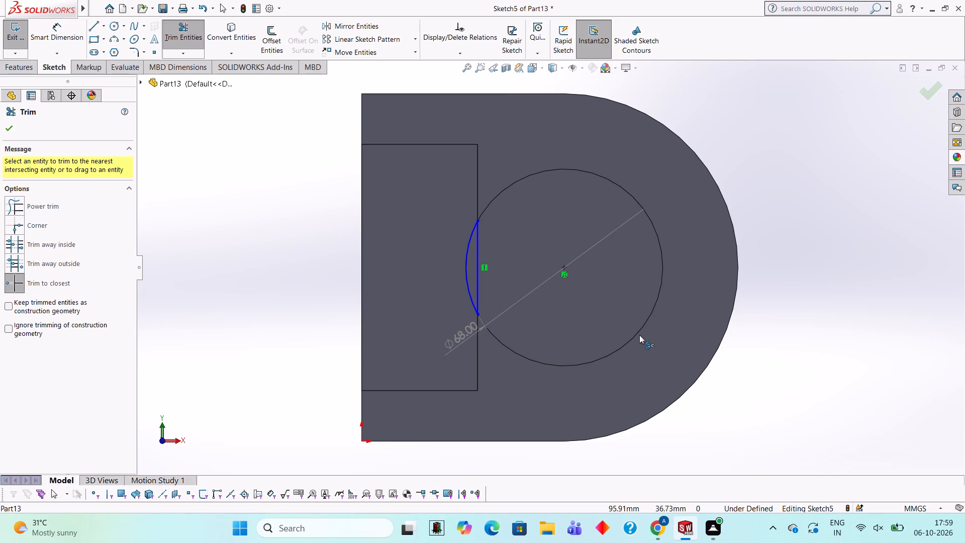
Cut-extrude the trimmed circular segment through the boss to a blind depth of 15 mm.
middle_drag(625, 322, 574, 326)
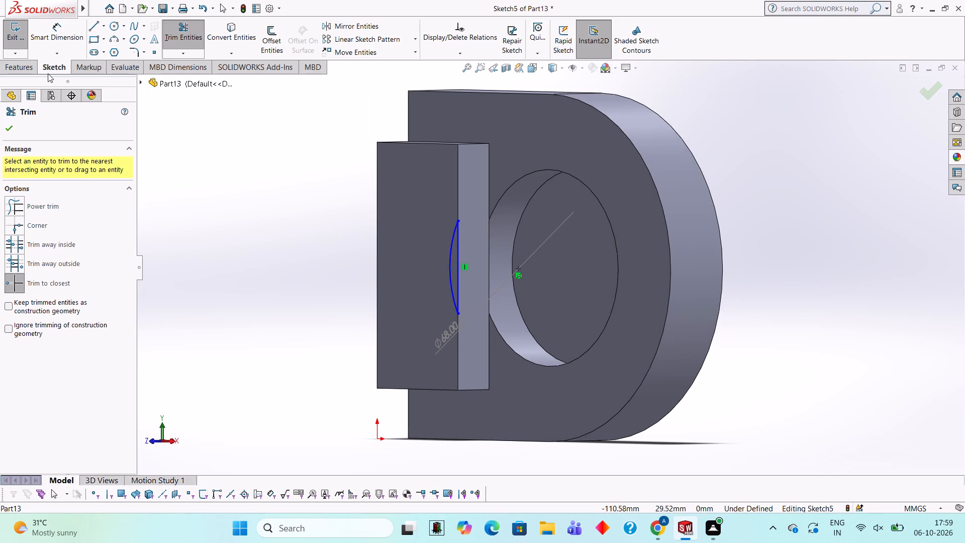
click(24, 64)
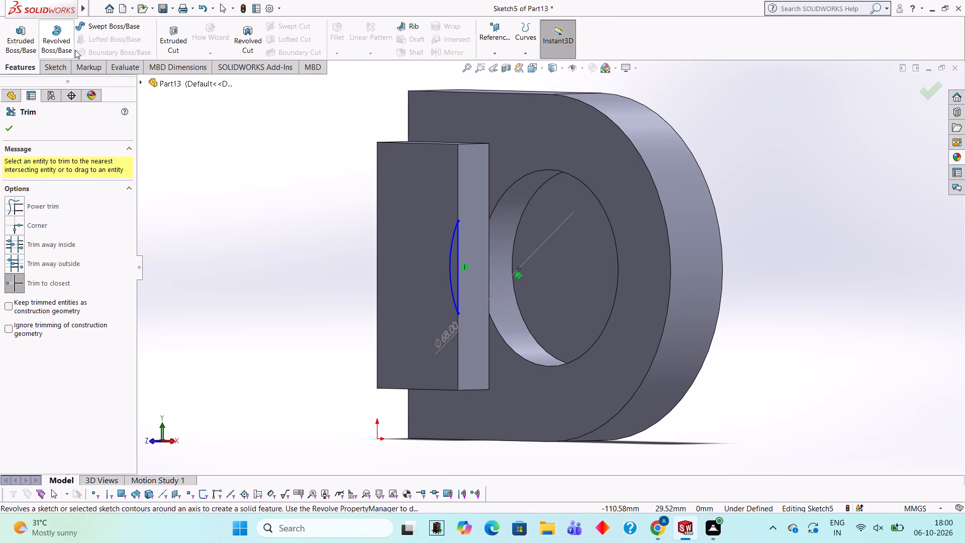
click(184, 32)
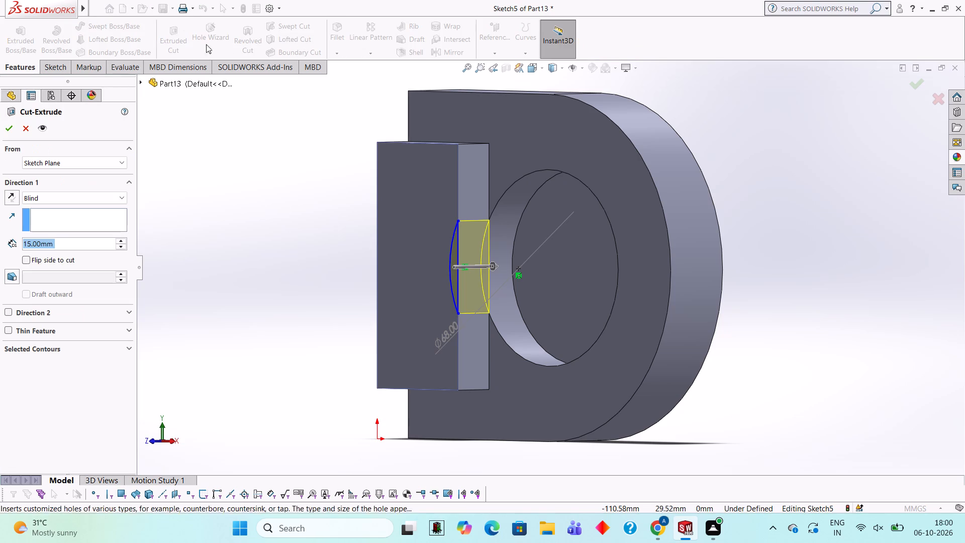
click(5, 129)
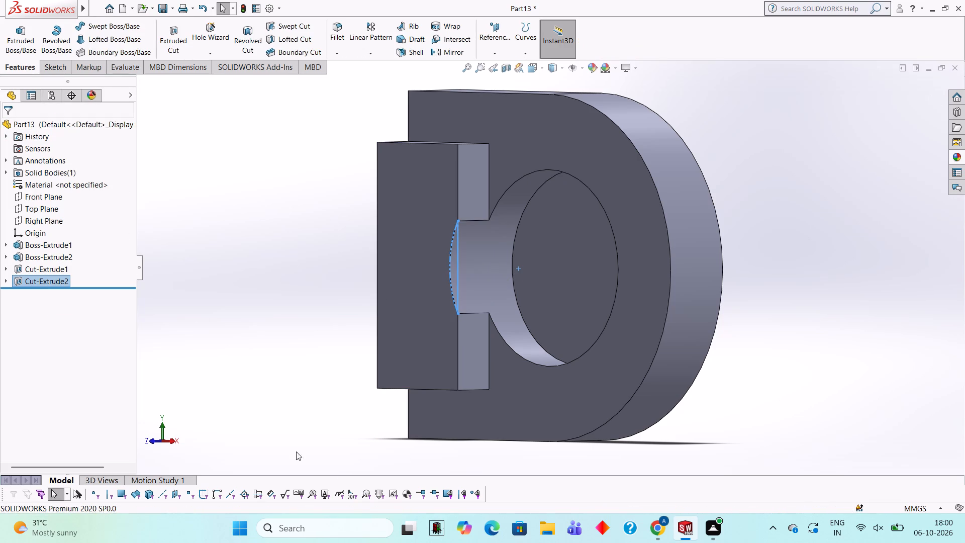
click(311, 235)
Start a sketch on the circular pocket's floor and draw a 46 mm diameter circle concentric with the pocket.
middle_drag(311, 235, 357, 255)
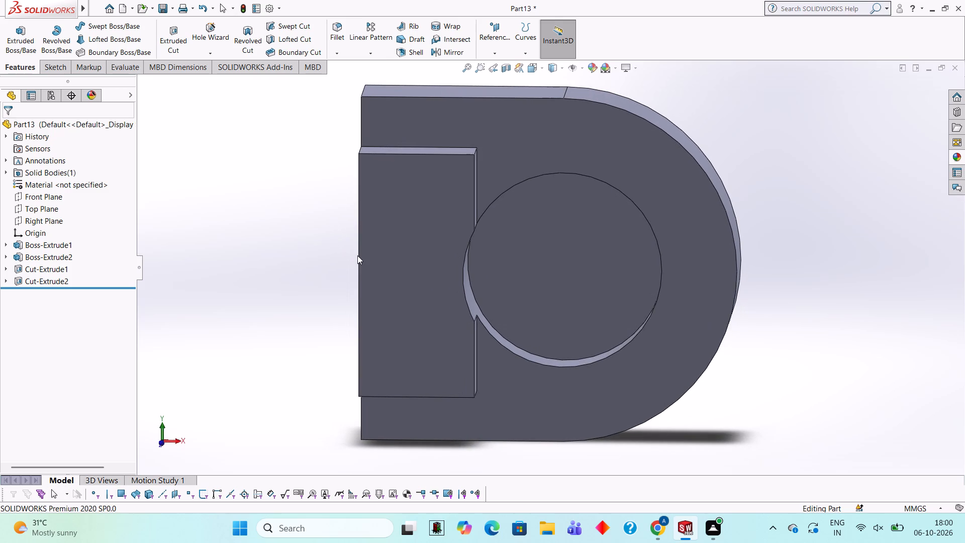
middle_drag(469, 308, 461, 249)
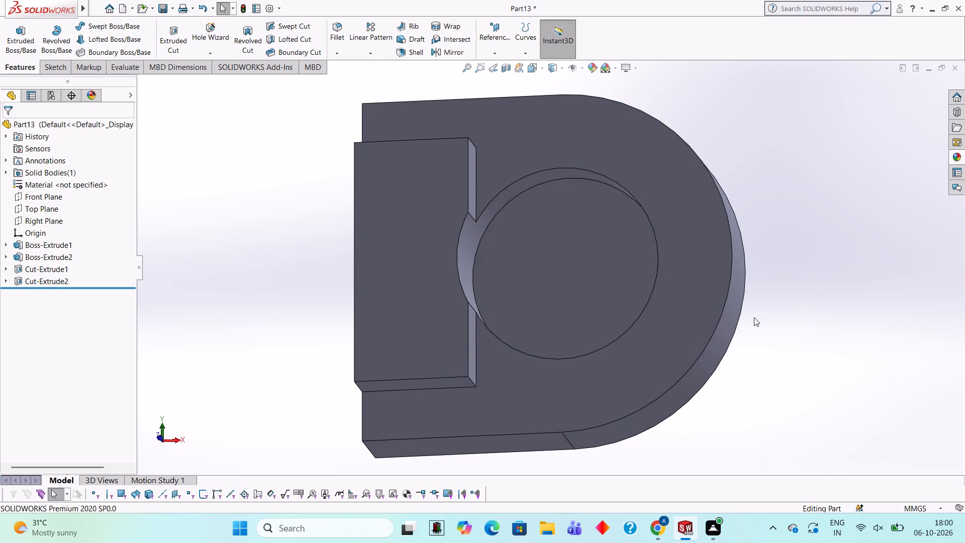
middle_drag(794, 274, 764, 306)
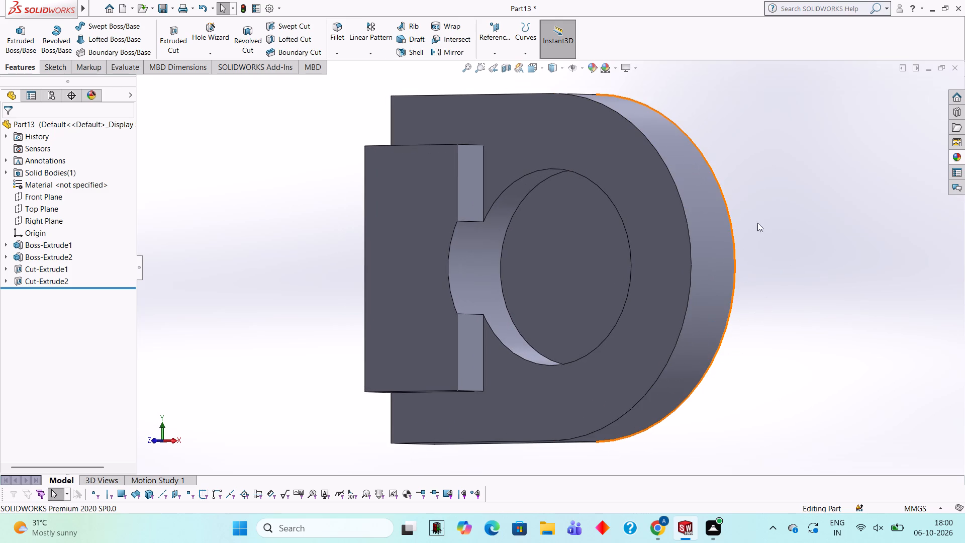
click(562, 236)
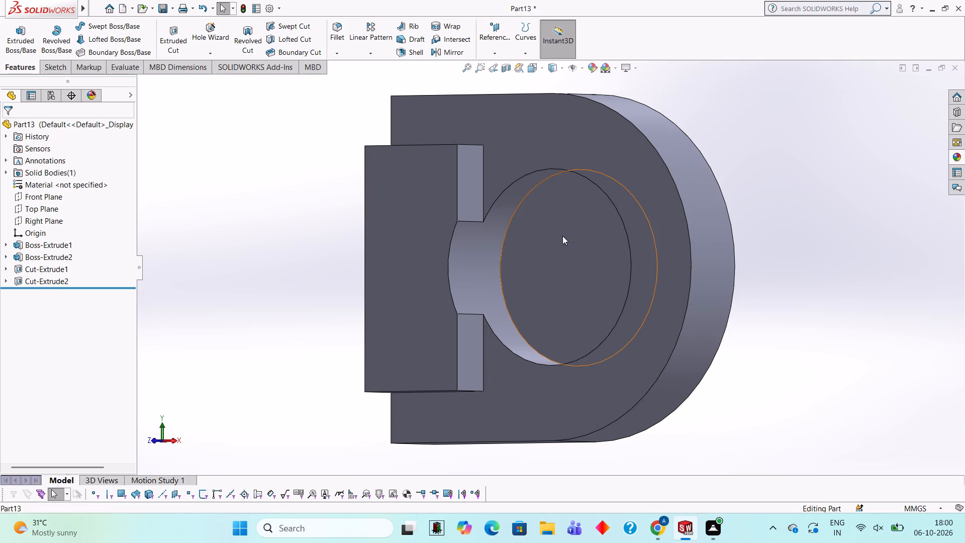
click(613, 211)
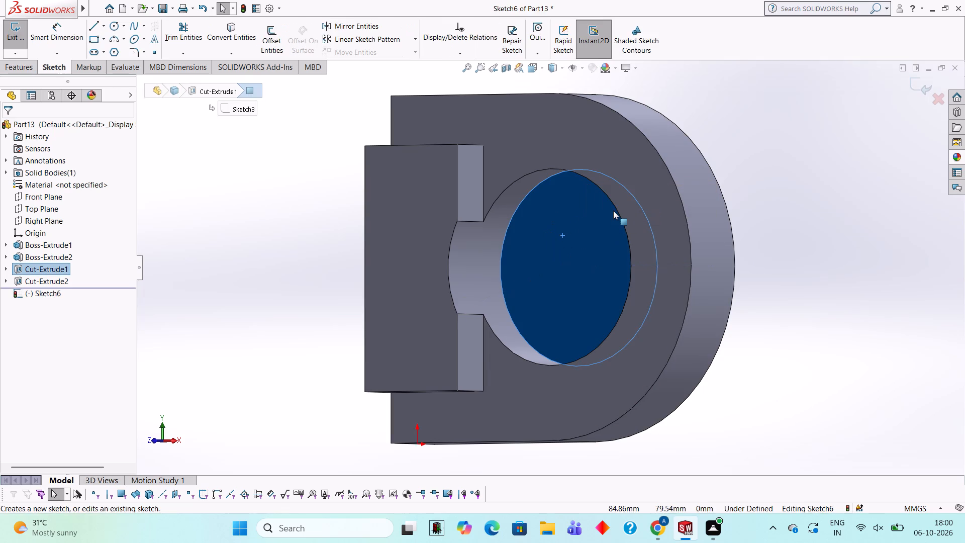
key(ctrl+8)
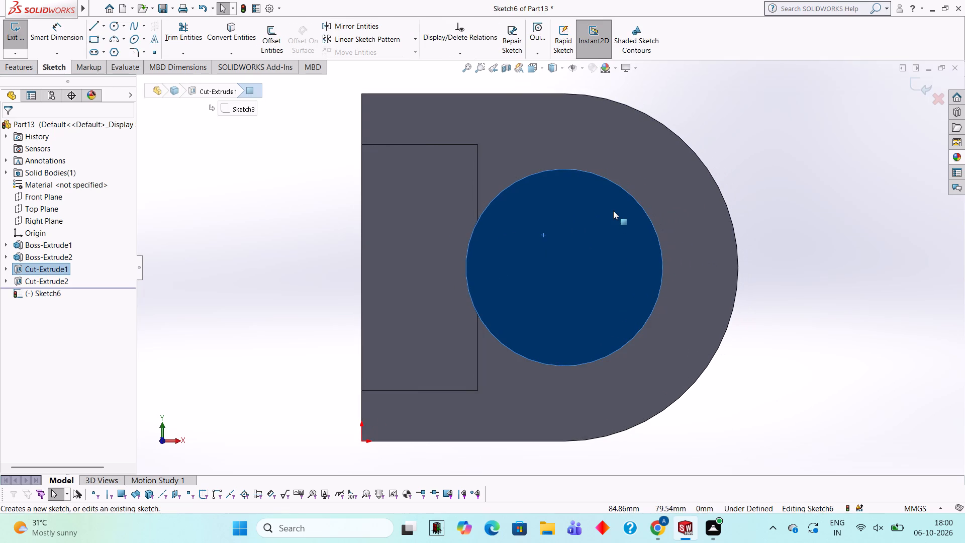
click(115, 24)
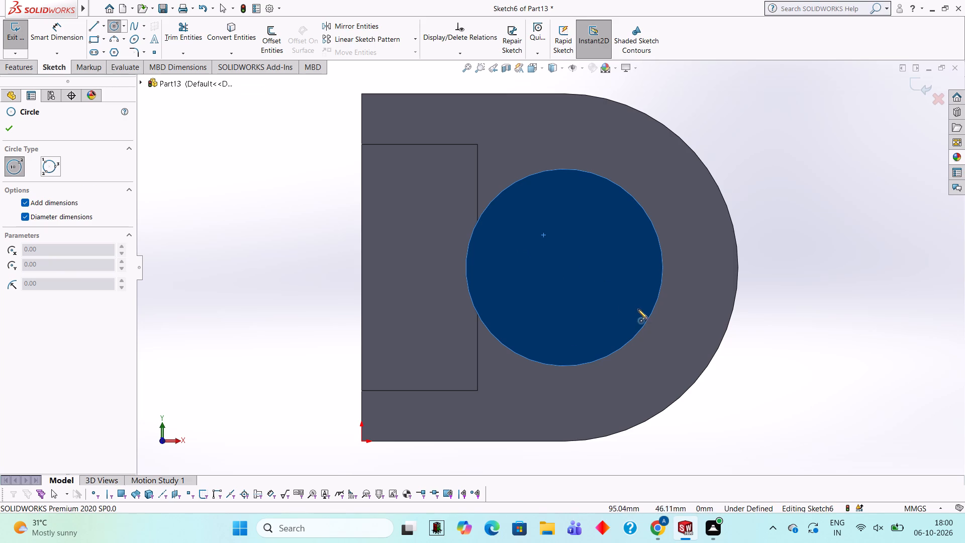
click(563, 268)
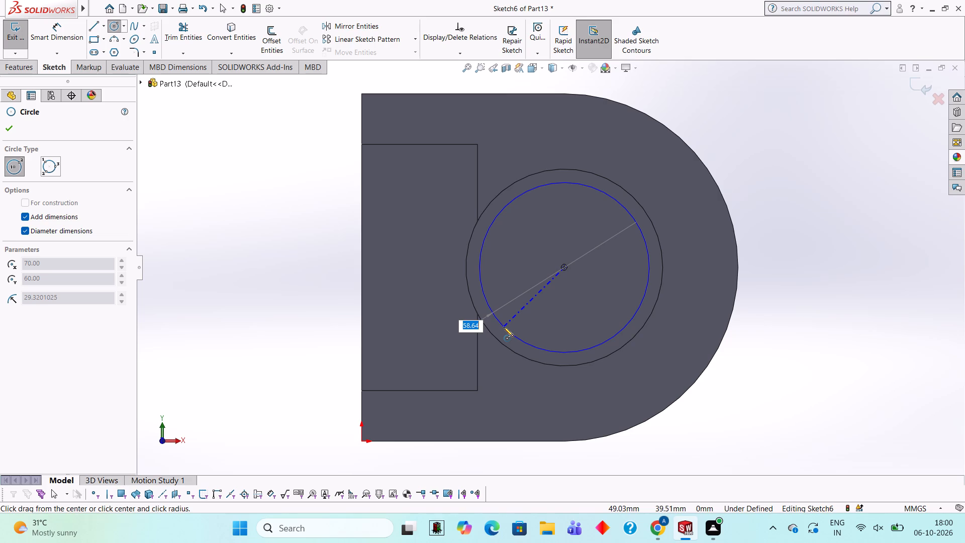
text(46)
key(Return)
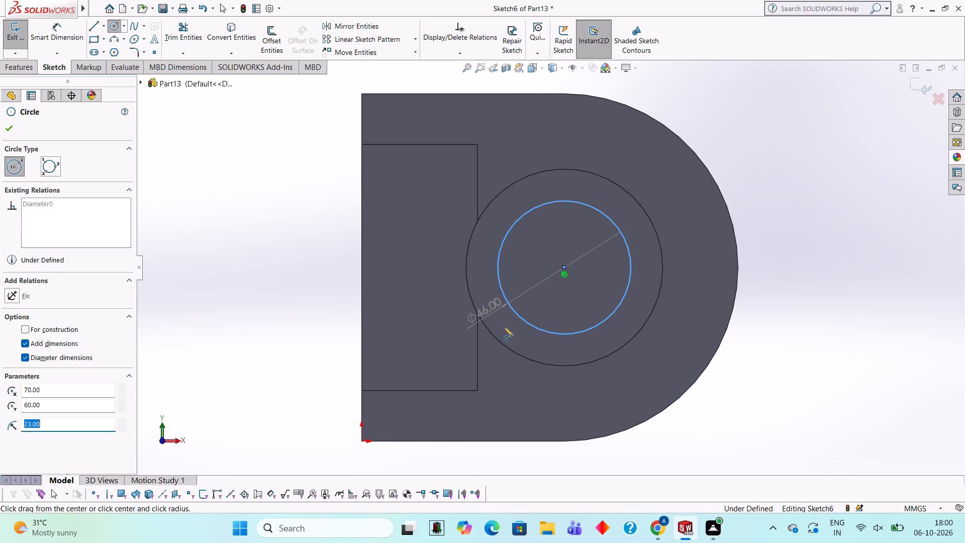
Cut-extrude the 46 mm circle through the pocket floor to a blind depth of 15 mm.
click(31, 65)
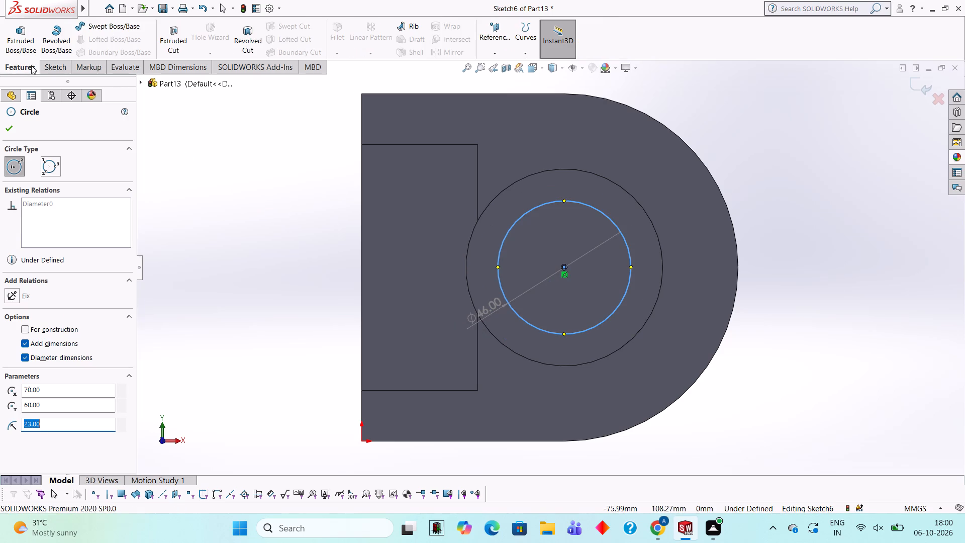
click(168, 33)
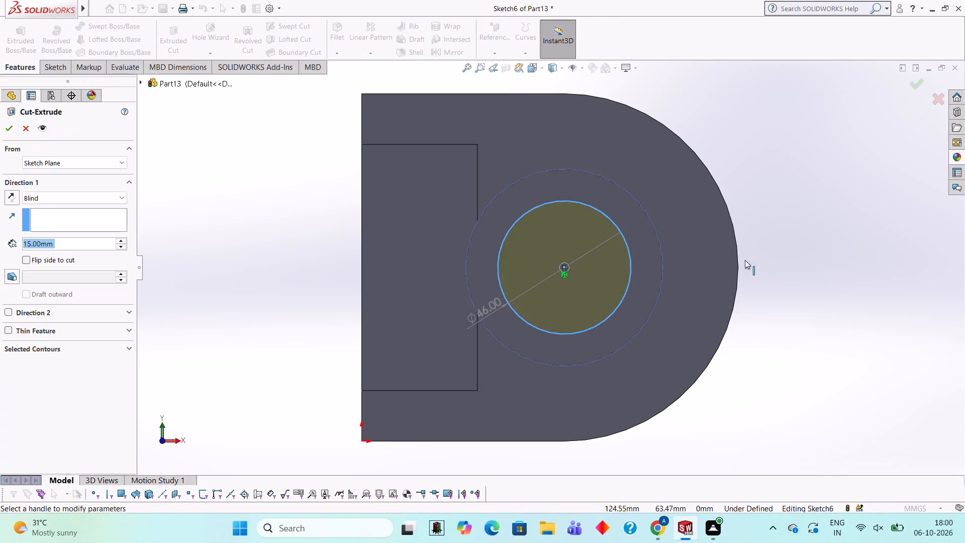
middle_drag(759, 258, 712, 261)
middle_drag(755, 253, 714, 256)
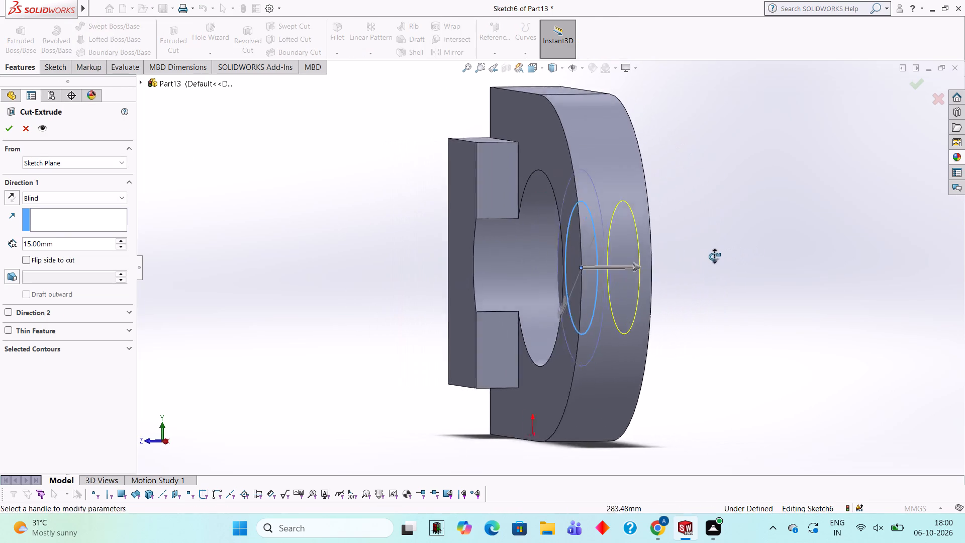
middle_drag(714, 256, 703, 264)
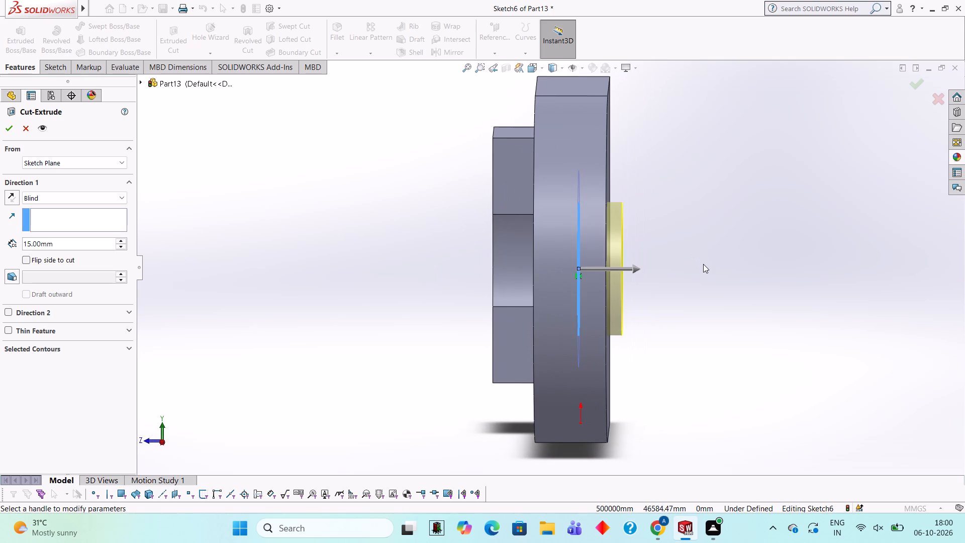
middle_drag(724, 272, 762, 269)
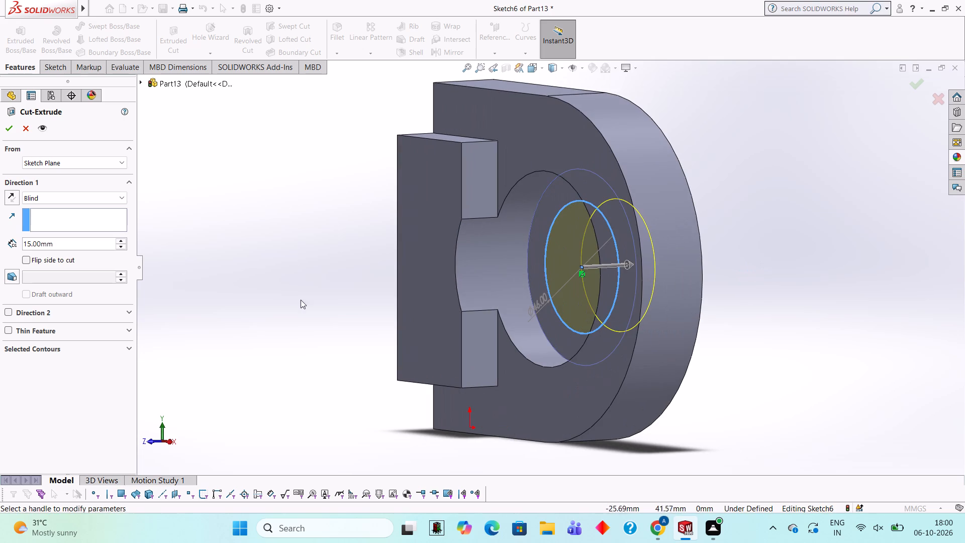
click(15, 129)
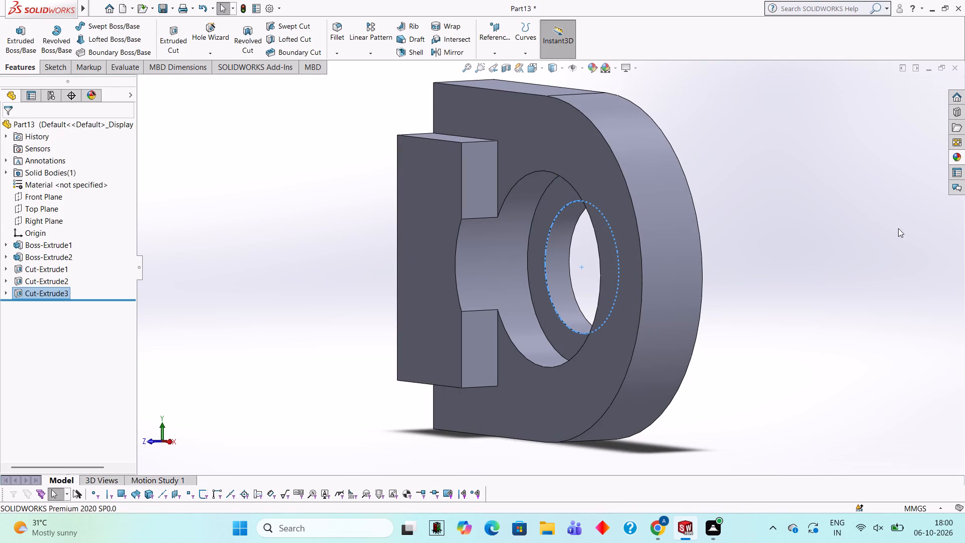
click(810, 181)
Start a sketch on the rectangular boss's front face and draw a 10 mm diameter circle near the middle of the boss.
middle_drag(811, 181, 837, 151)
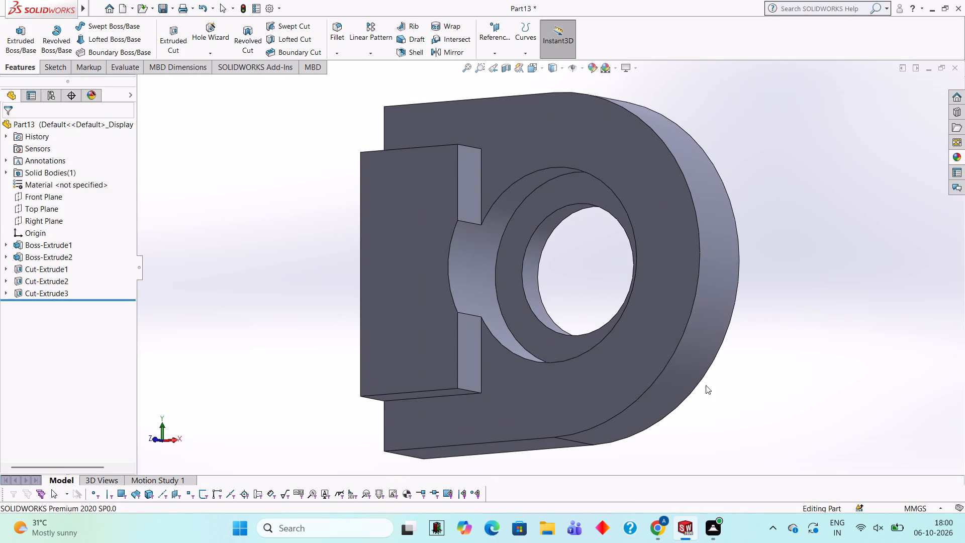
middle_drag(682, 428, 701, 377)
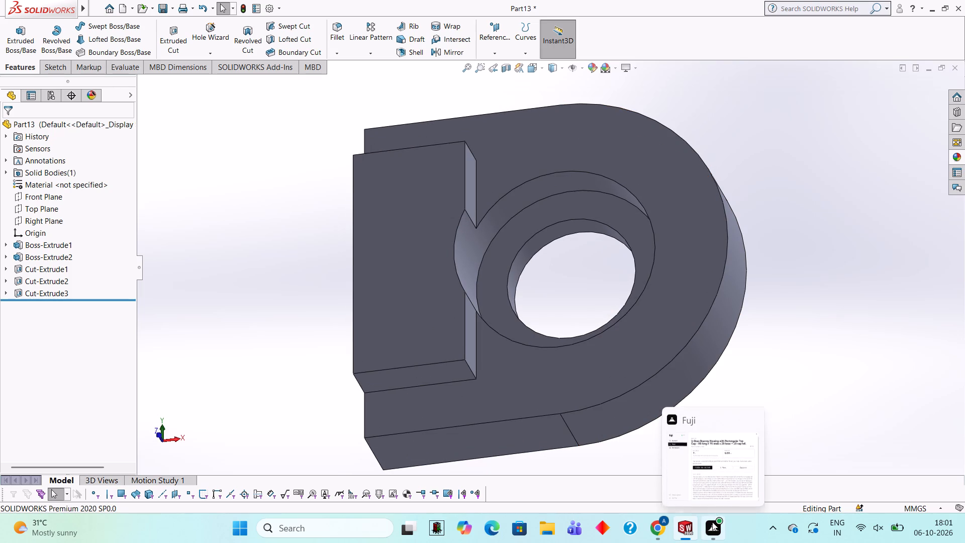
middle_drag(765, 174, 787, 290)
click(399, 293)
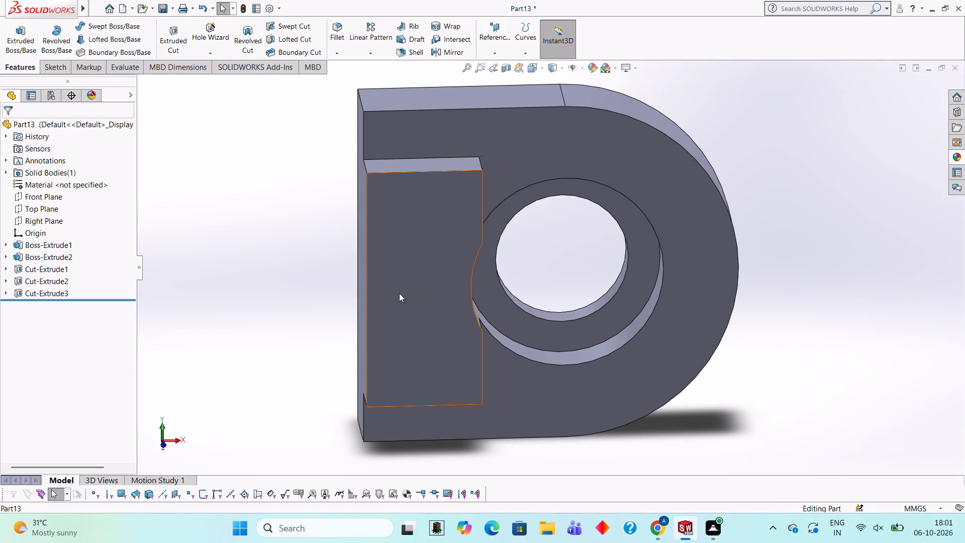
click(439, 268)
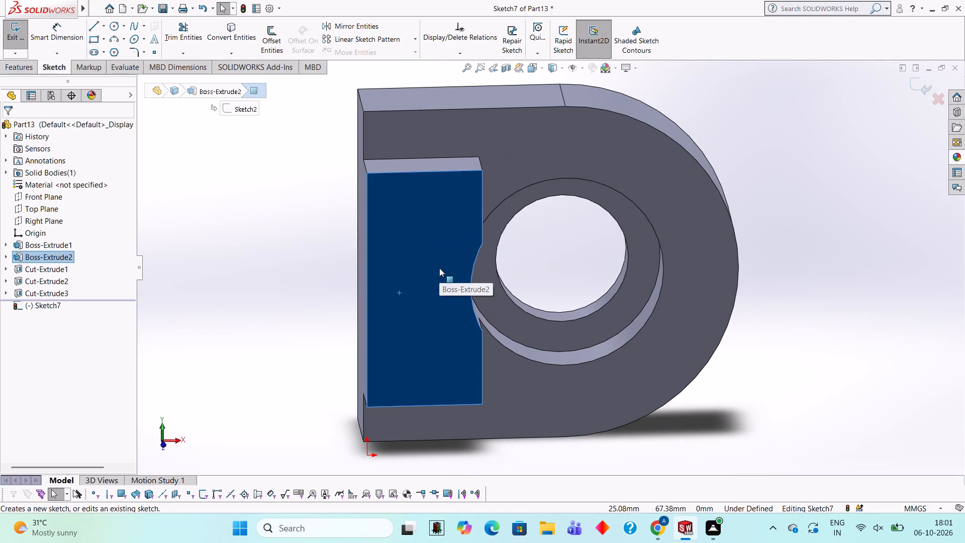
key(ctrl+8)
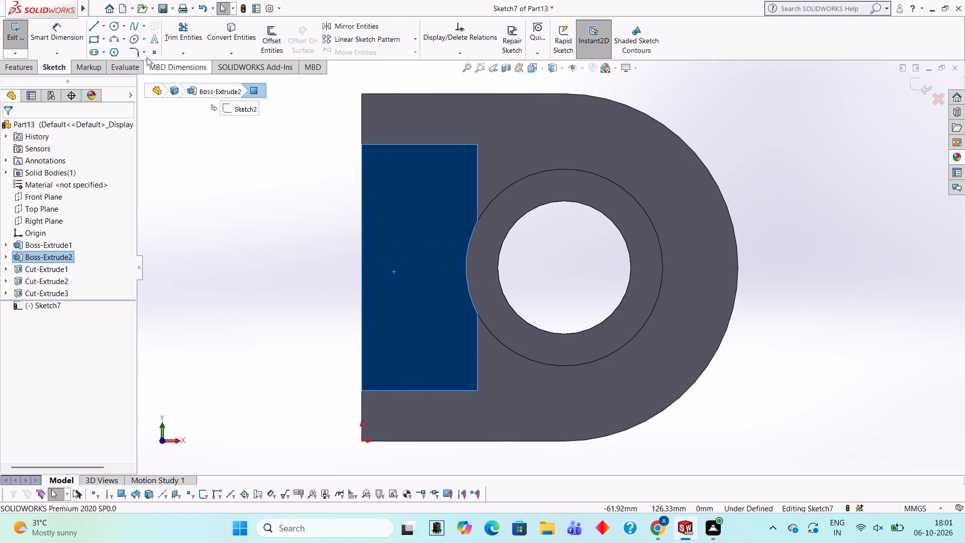
click(114, 22)
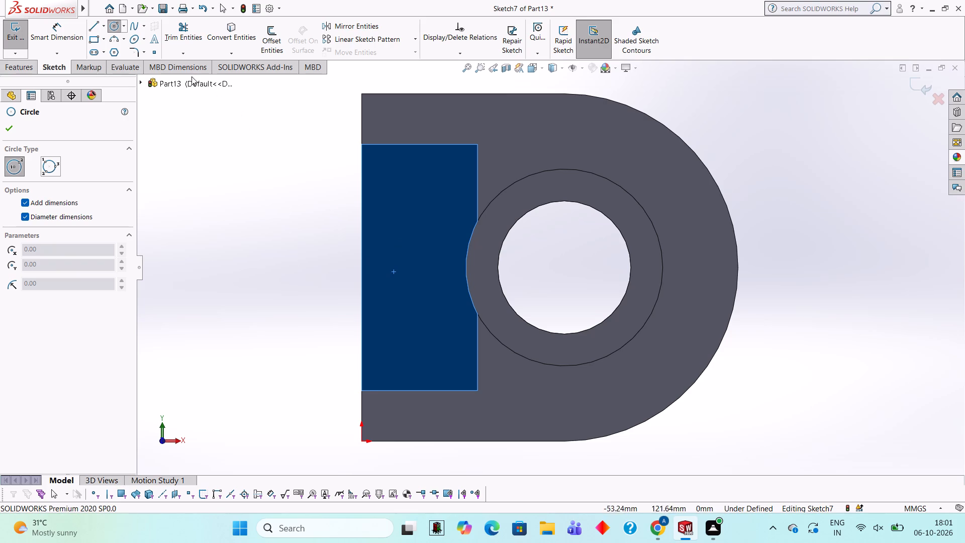
click(414, 263)
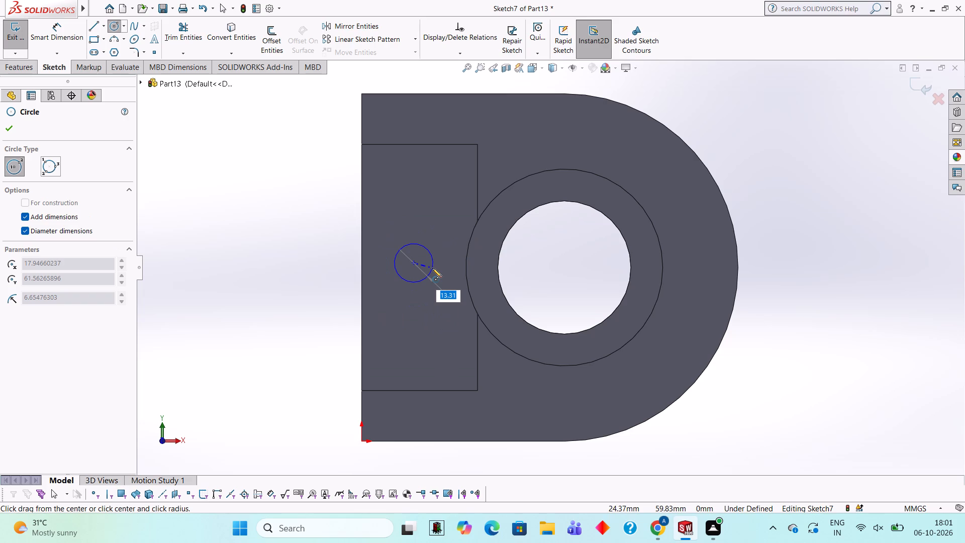
text(10)
key(Return)
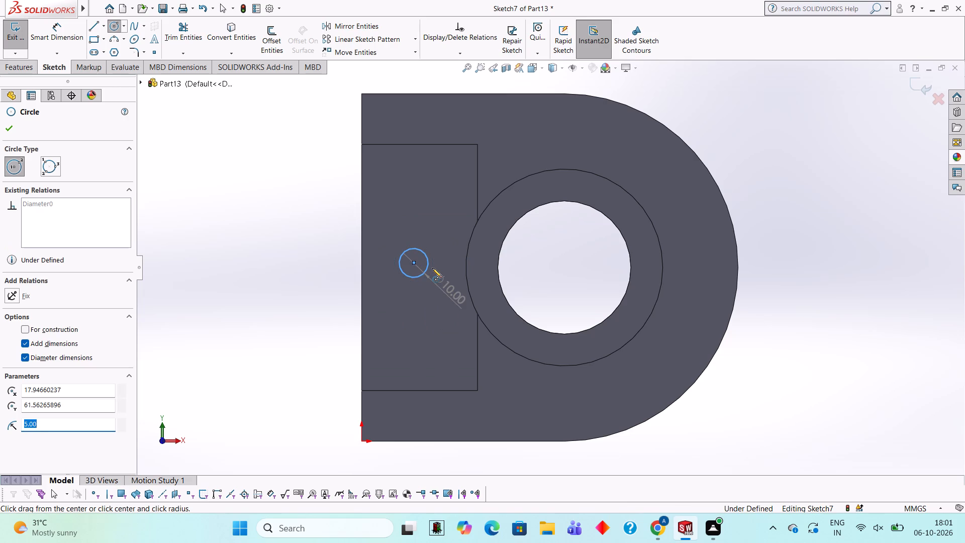
Dimension the 10 mm circle's centre 20 mm from the boss's long straight edge on the side away from the pocket.
click(71, 43)
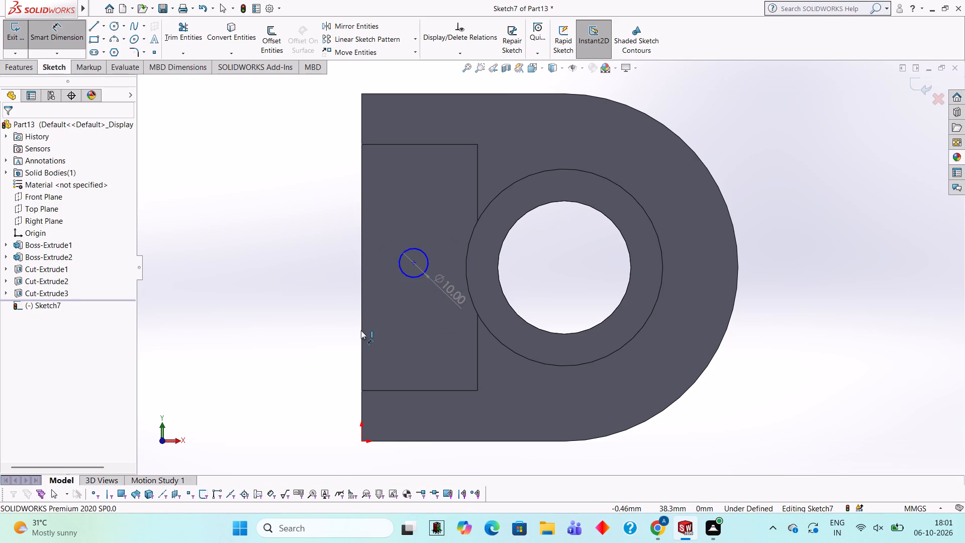
click(360, 270)
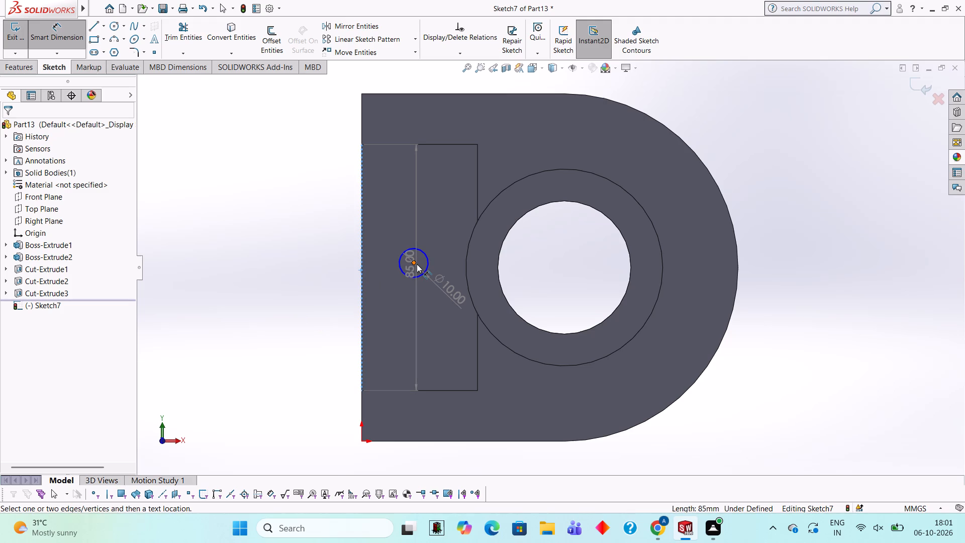
click(415, 261)
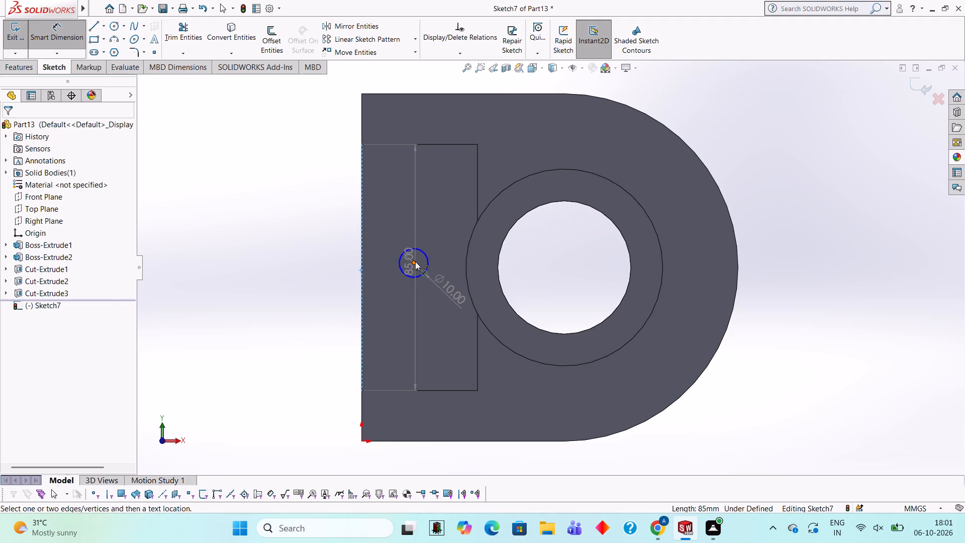
click(264, 140)
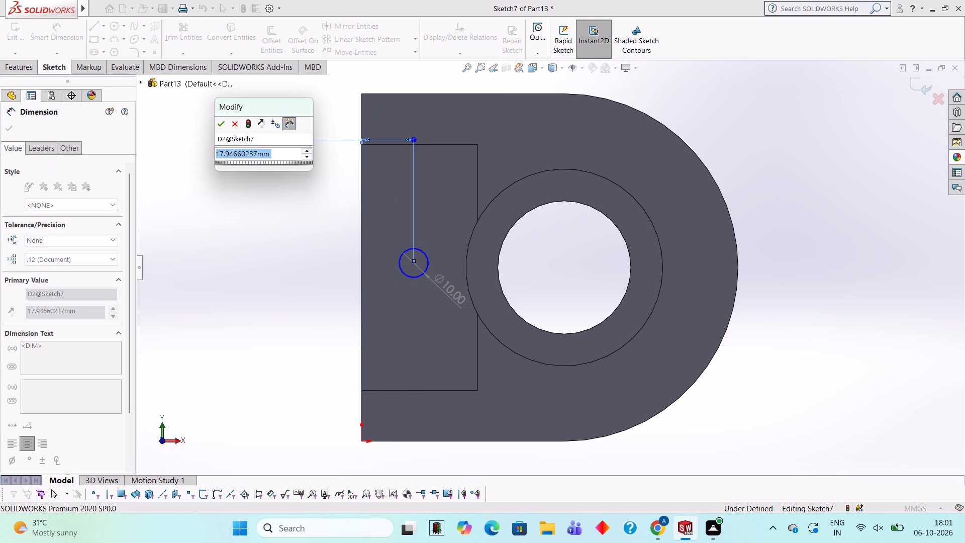
text(20)
key(Return)
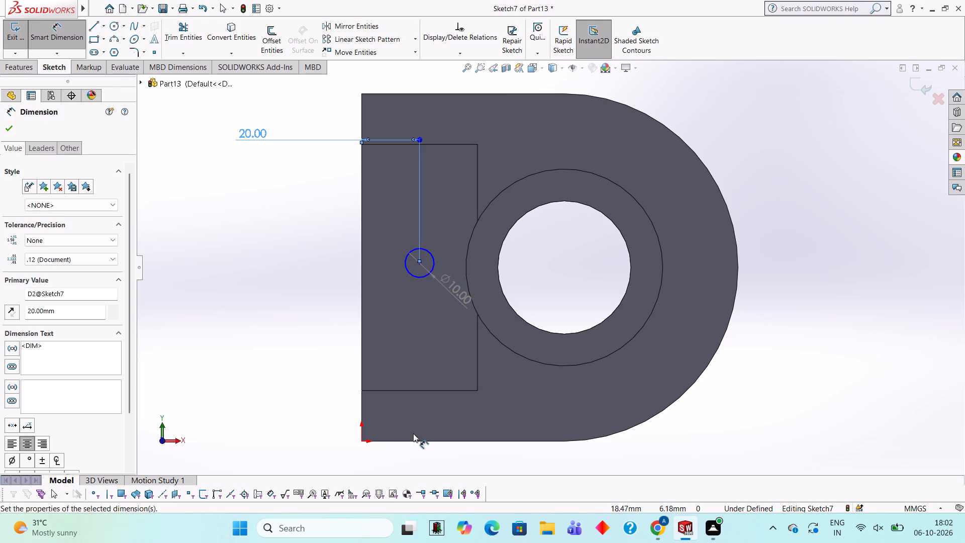
Dimension the 10 mm circle's centre 42.5 mm from the boss's lower edge.
click(419, 265)
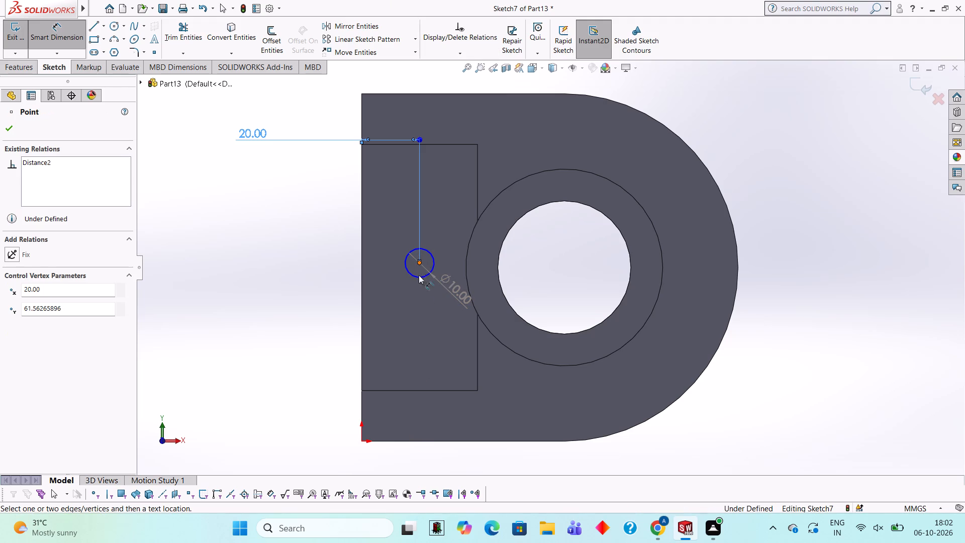
click(420, 389)
click(419, 391)
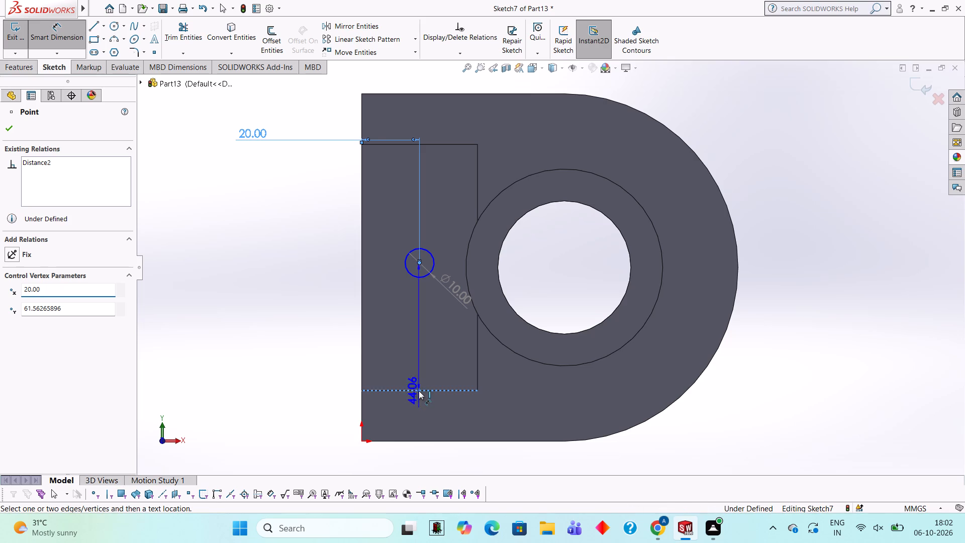
click(295, 325)
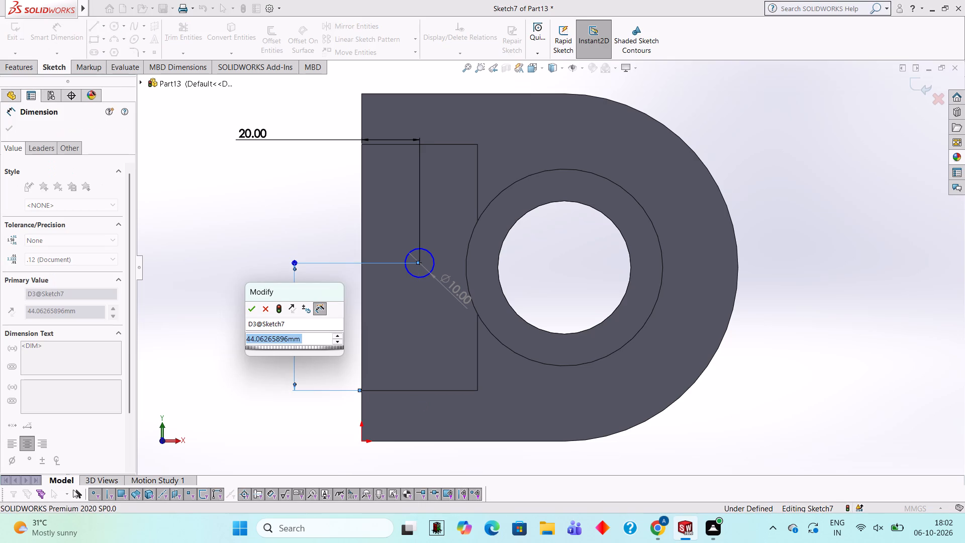
text(42.5)
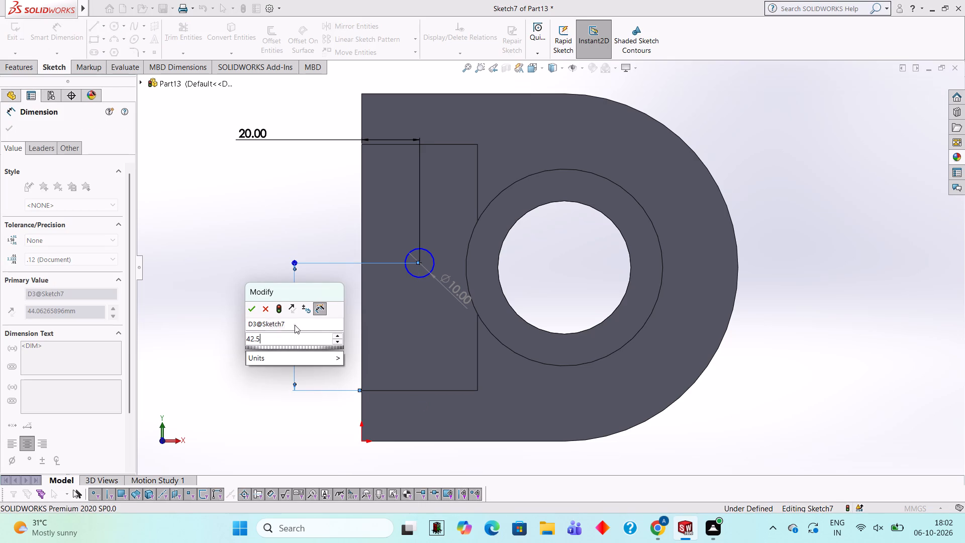
key(Return)
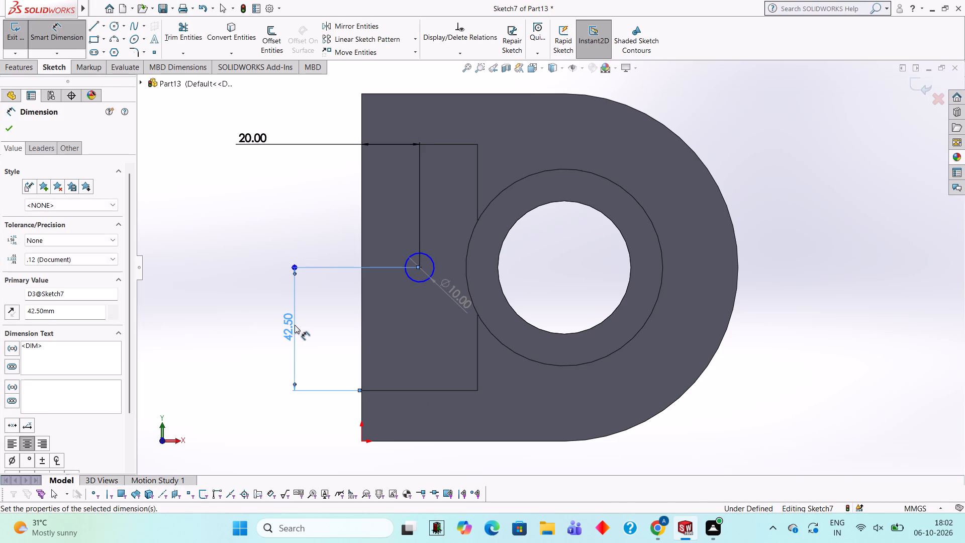
click(258, 214)
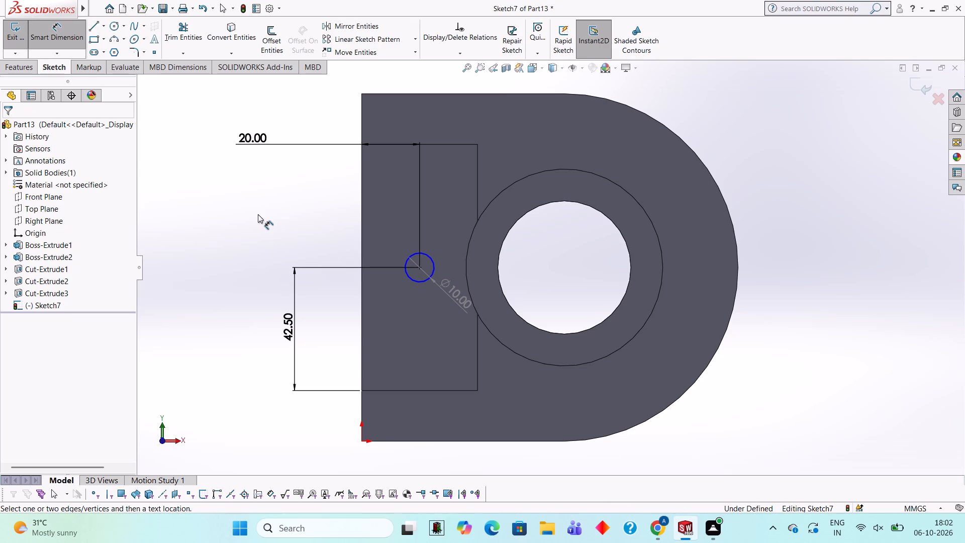
Cut-extrude the 10 mm circle into the rectangular boss to a blind depth of 15 mm.
click(23, 68)
click(182, 44)
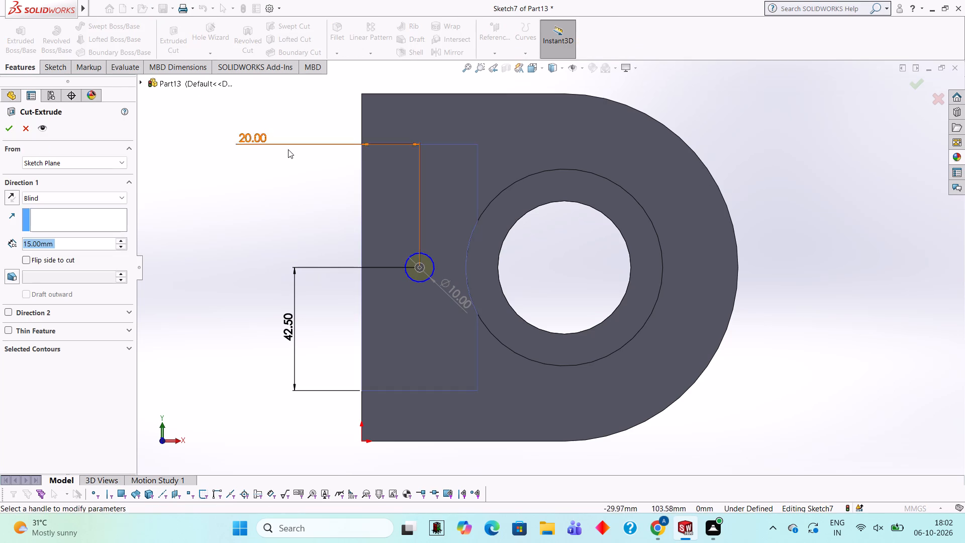
middle_drag(291, 151, 387, 221)
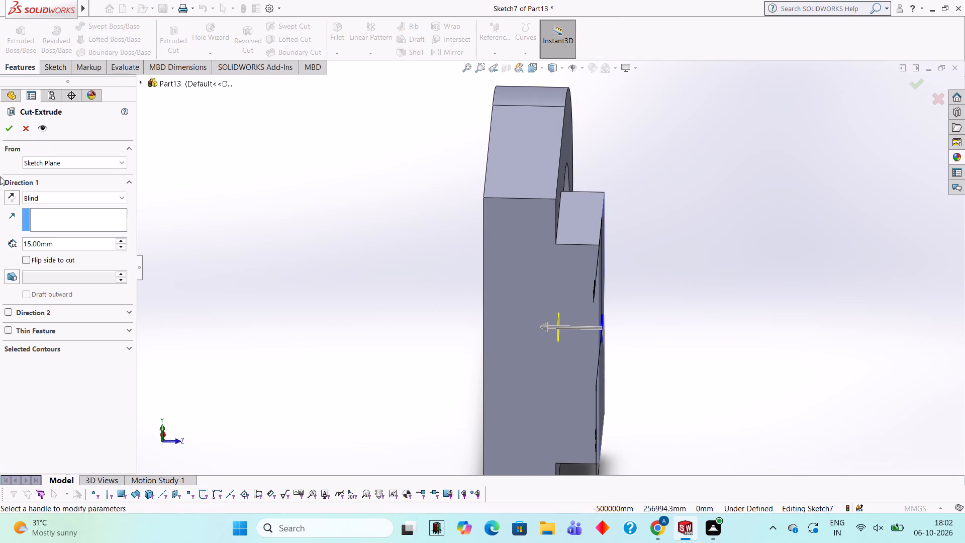
click(10, 123)
click(278, 200)
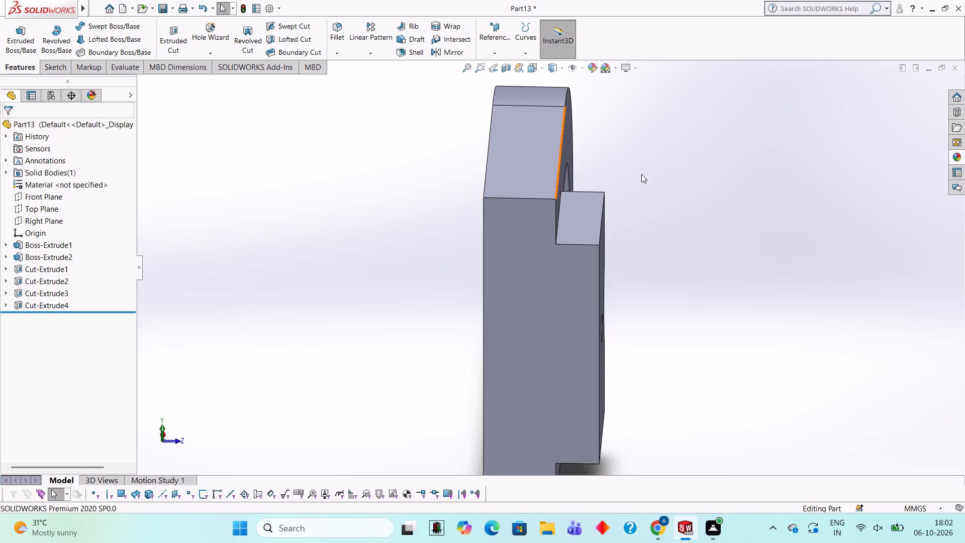
Start a sketch on the D-shaped plate's front face and draw a 100 mm diameter circle concentric with the bore.
middle_drag(689, 170, 616, 163)
scroll(634, 174, up, 2)
middle_drag(635, 175, 617, 123)
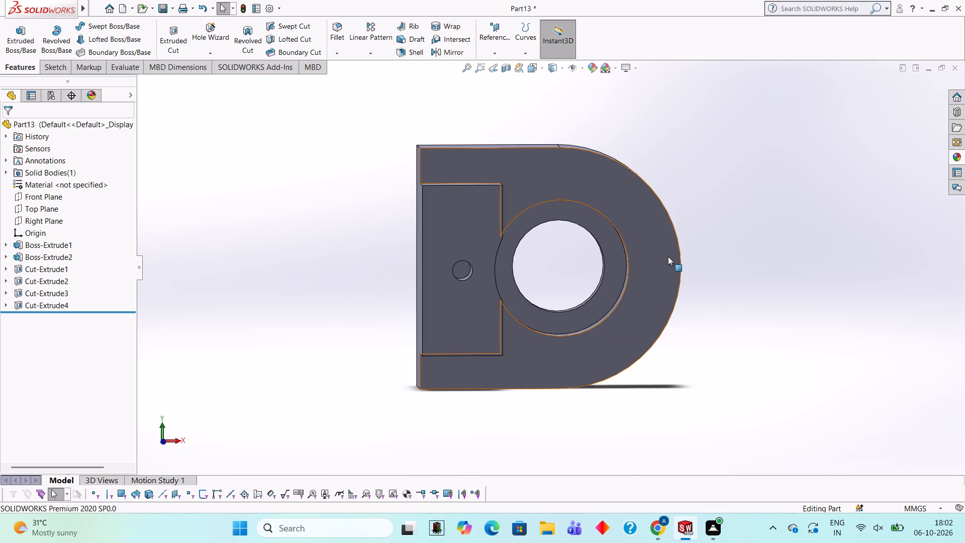
click(668, 256)
click(716, 223)
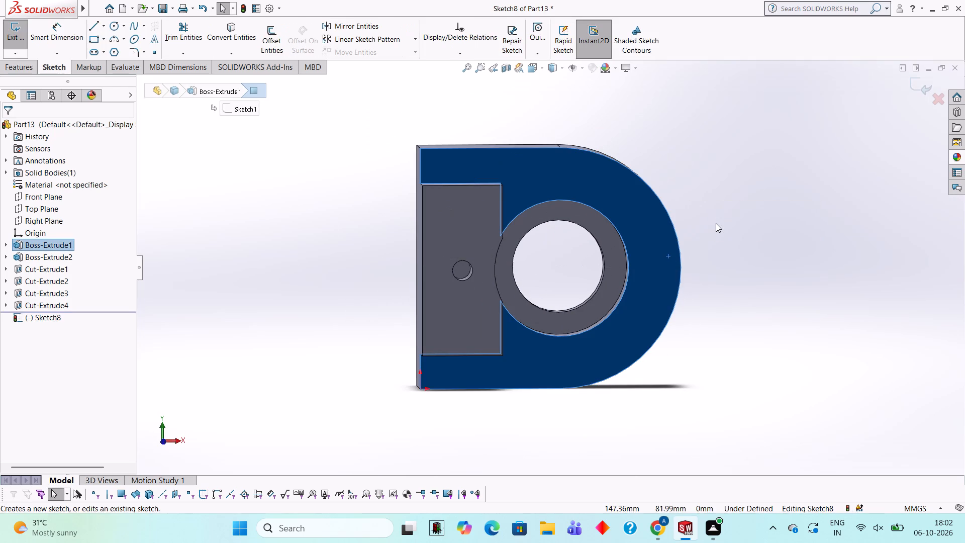
key(ctrl+8)
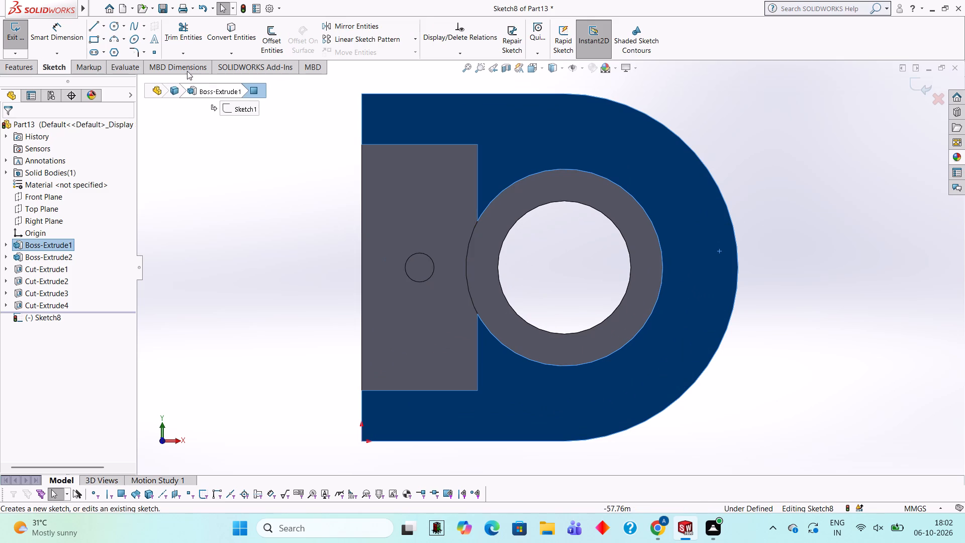
click(115, 26)
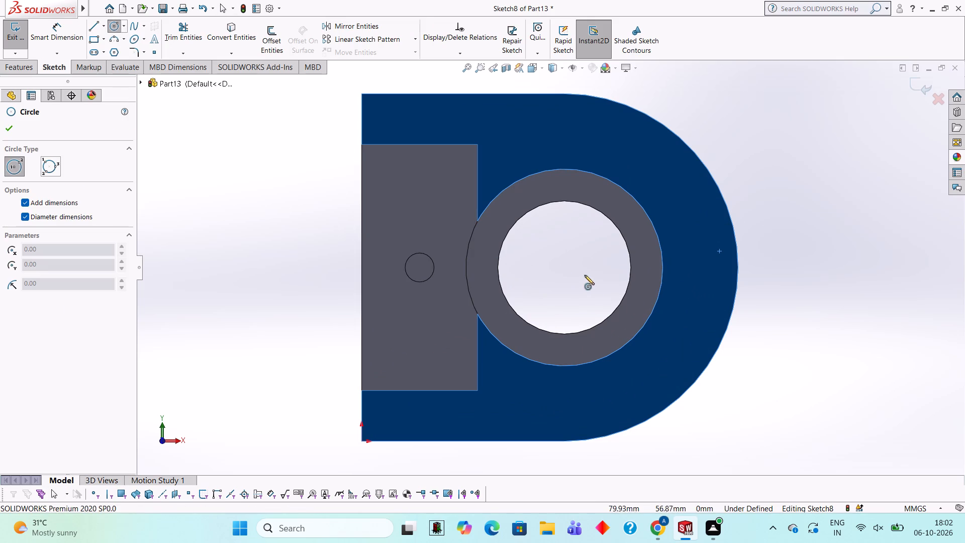
click(563, 267)
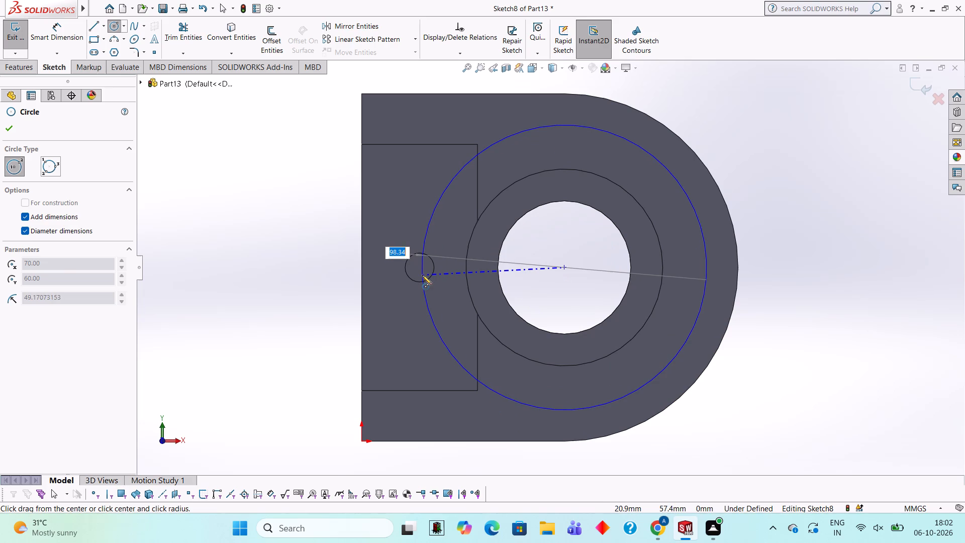
text(100)
key(Return)
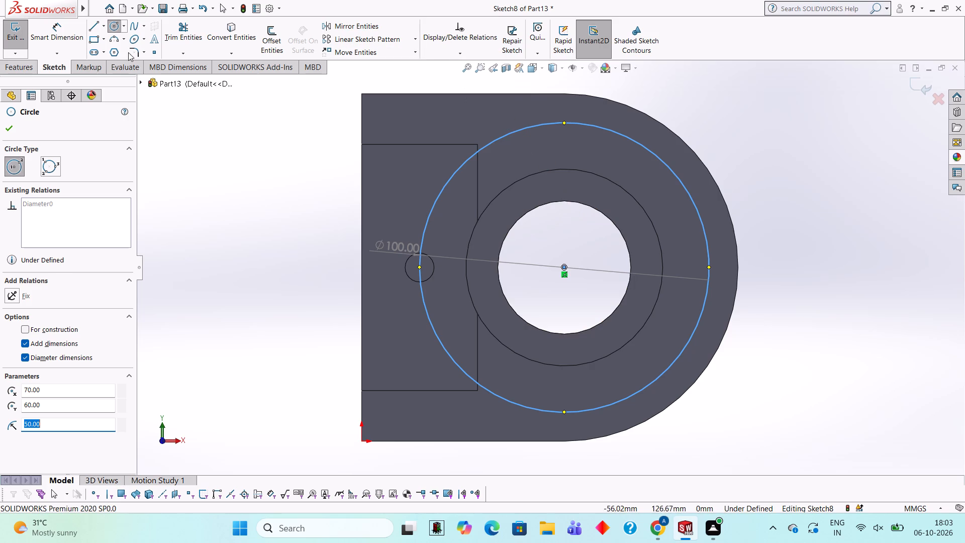
Draw three 10 mm diameter circles centred on the 100 mm circle's upper, outer and lower quadrant points, leaving out the one on the boss.
click(563, 121)
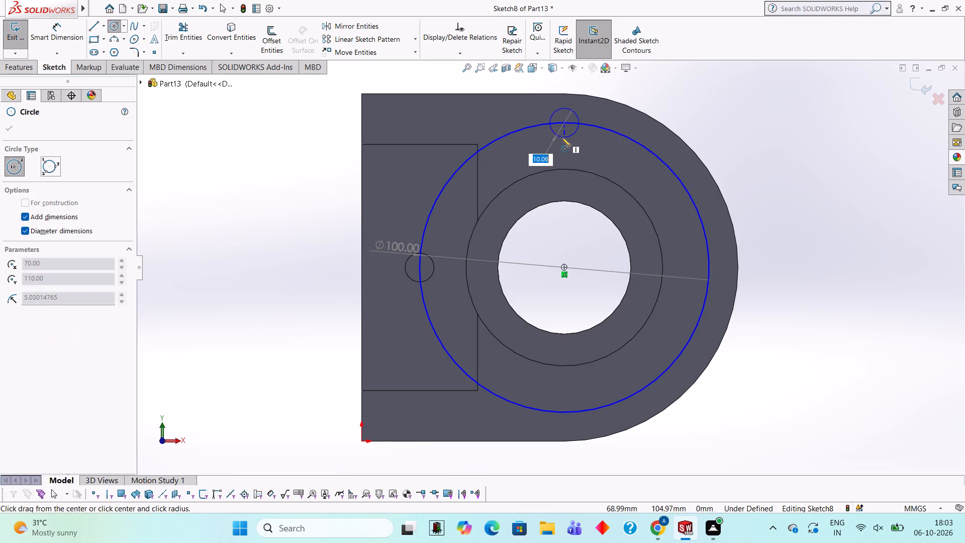
text(10)
key(Return)
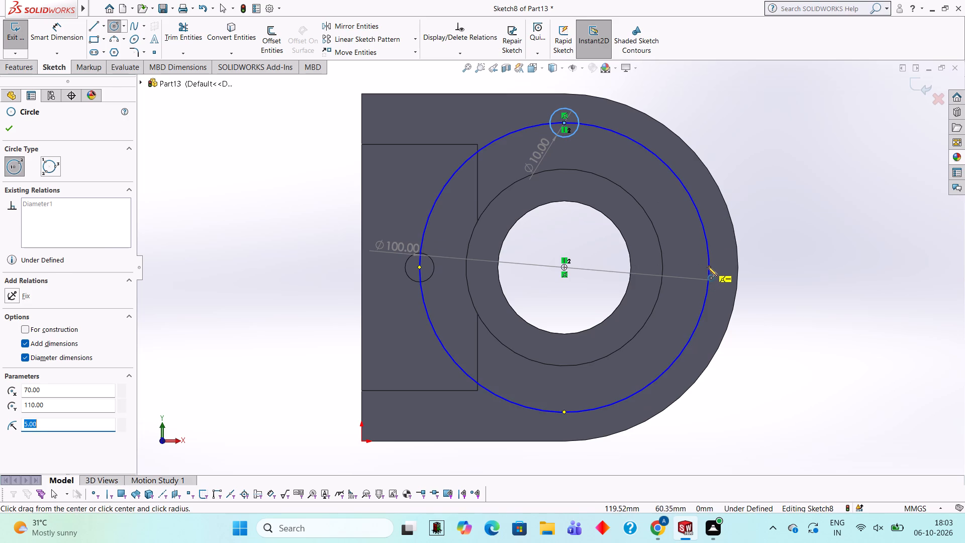
click(708, 266)
text(10)
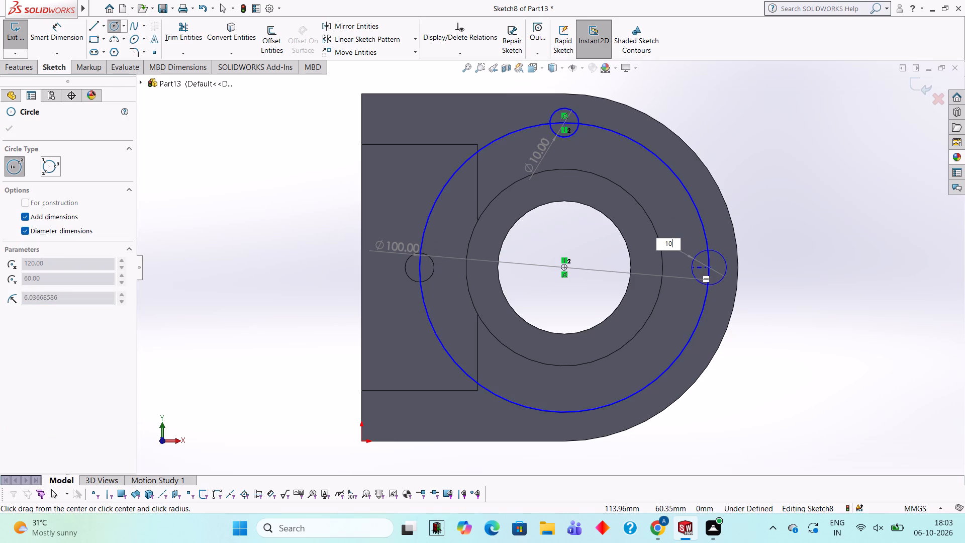
key(Return)
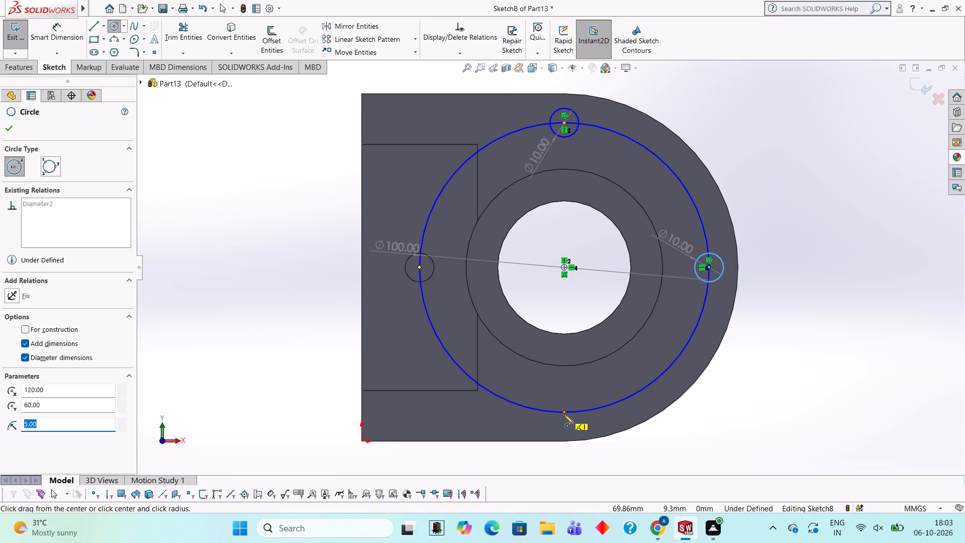
click(564, 414)
text(10)
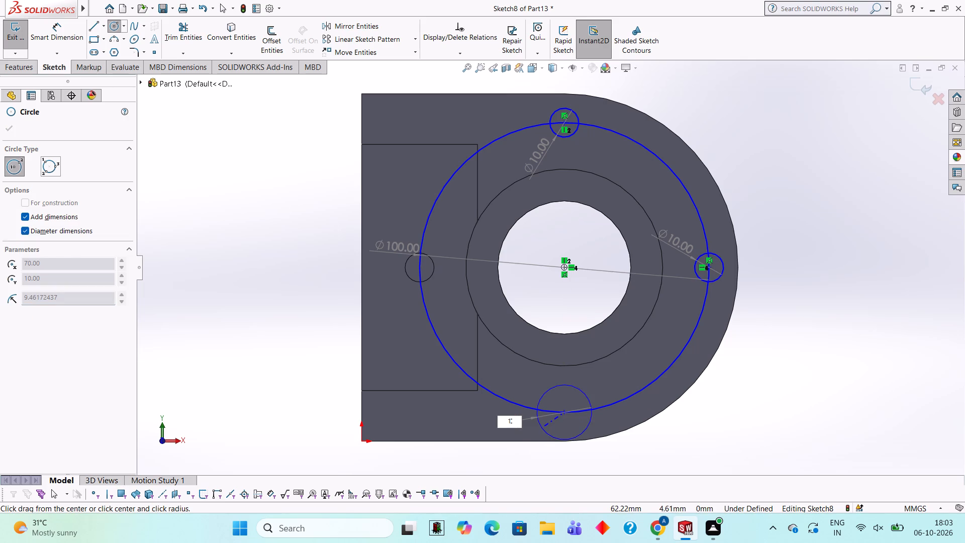
key(Return)
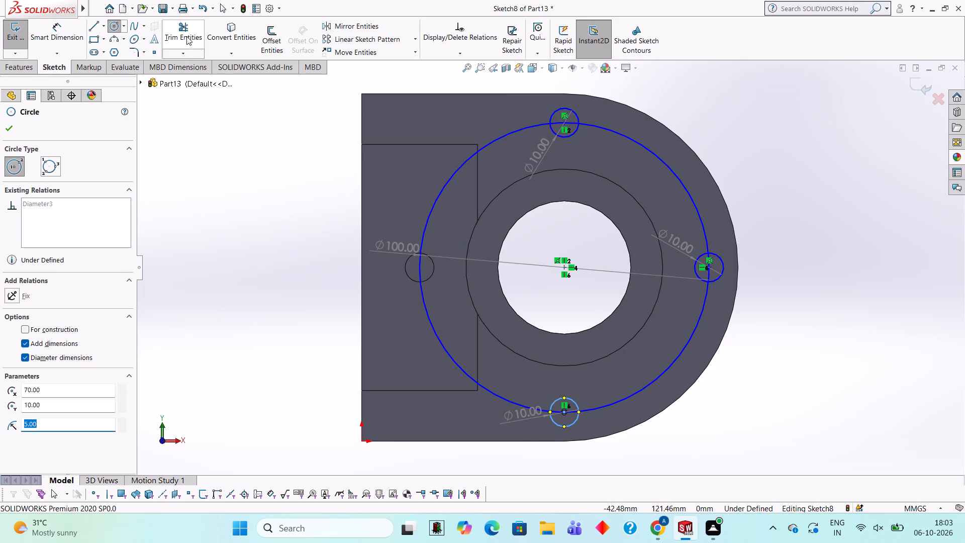
Trim away the arcs of the 100 mm circle that run between the three 10 mm circles.
click(186, 36)
click(434, 206)
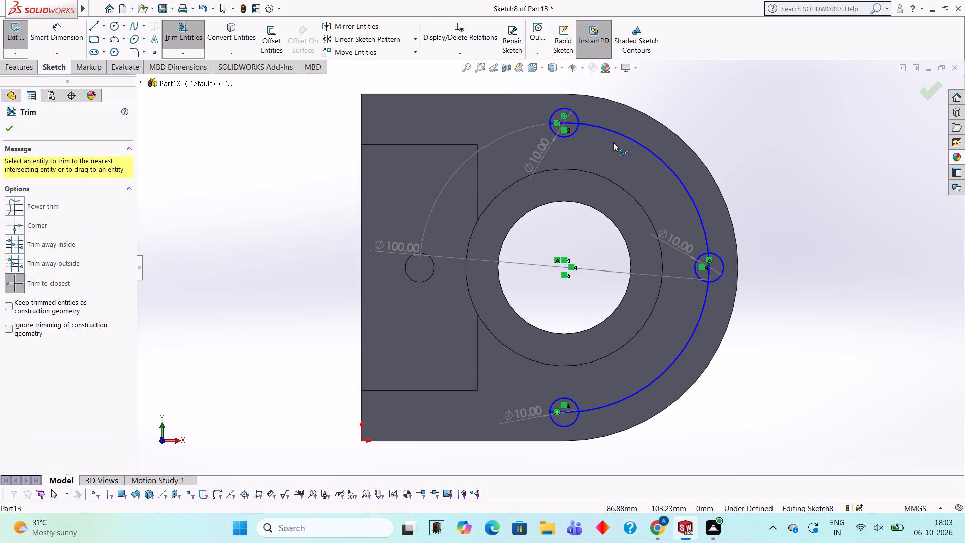
click(603, 127)
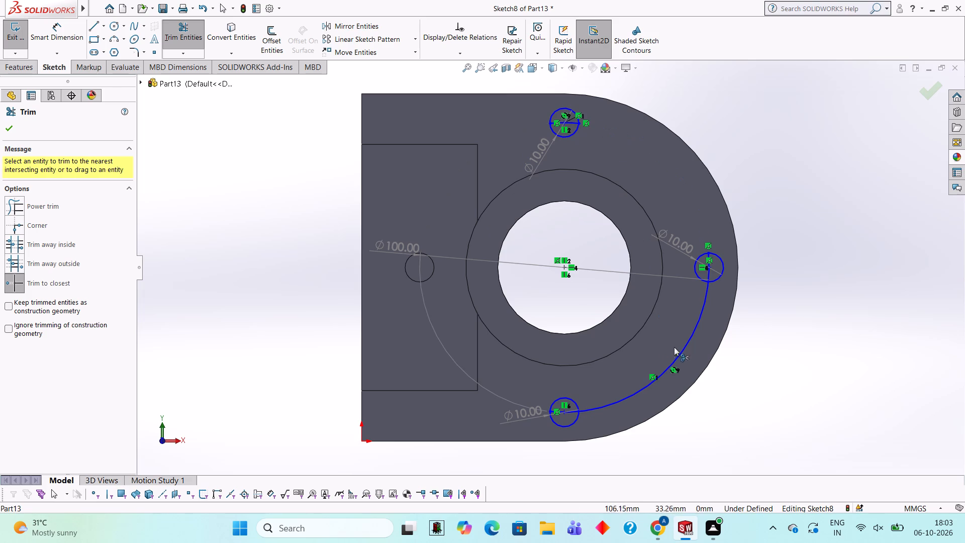
click(681, 351)
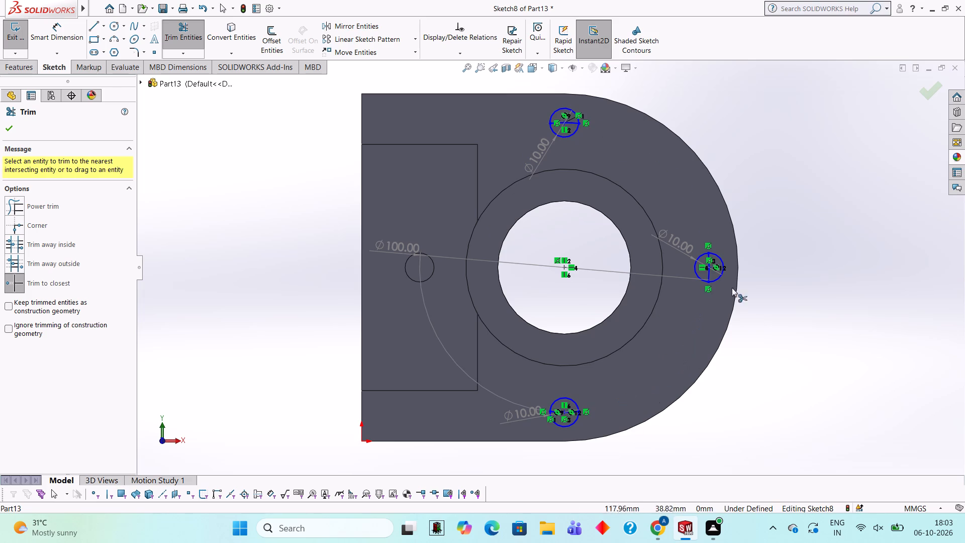
Trim the remaining short arc segments of the 100 mm circle inside each of the three 10 mm circles.
scroll(756, 242, down, 2)
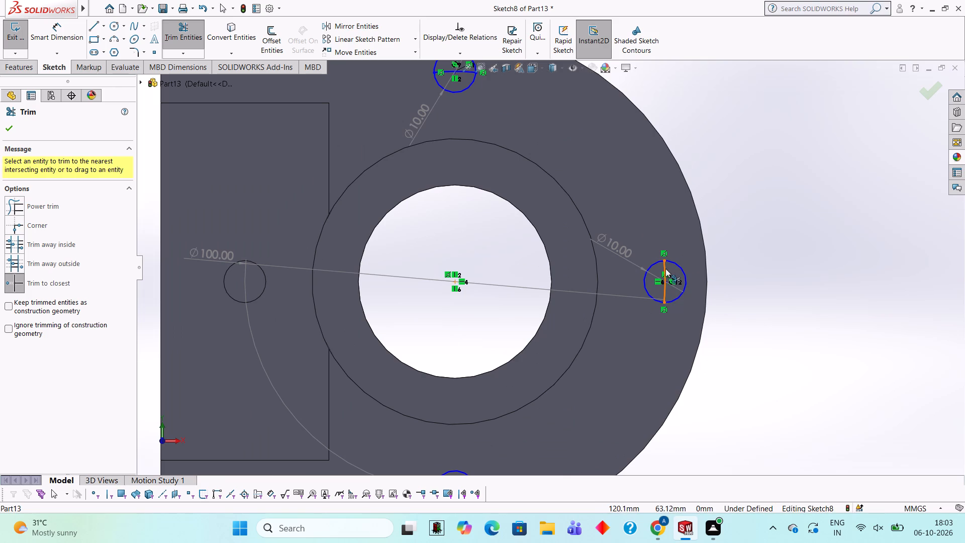
click(665, 268)
scroll(463, 129, up, 3)
scroll(463, 129, down, 4)
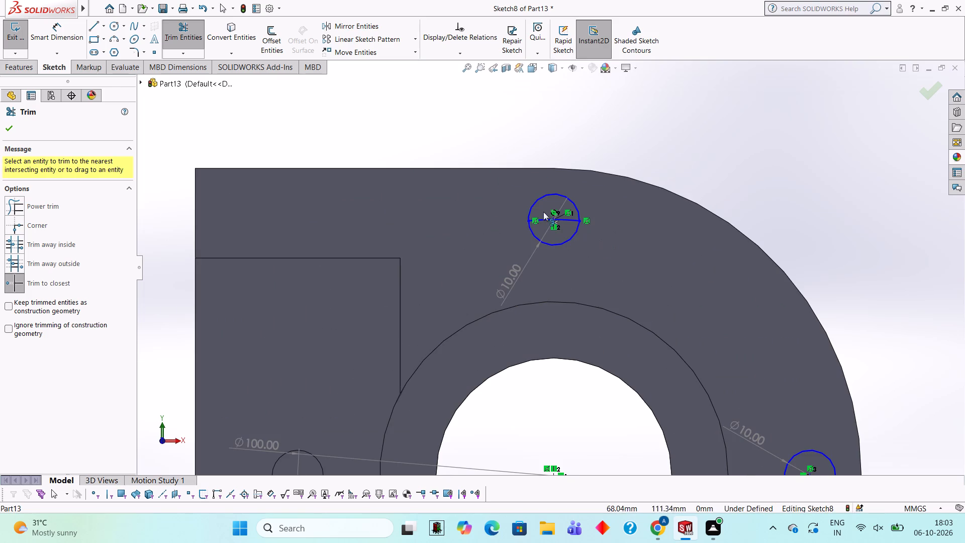
click(561, 221)
scroll(561, 221, up, 4)
scroll(587, 379, up, 1)
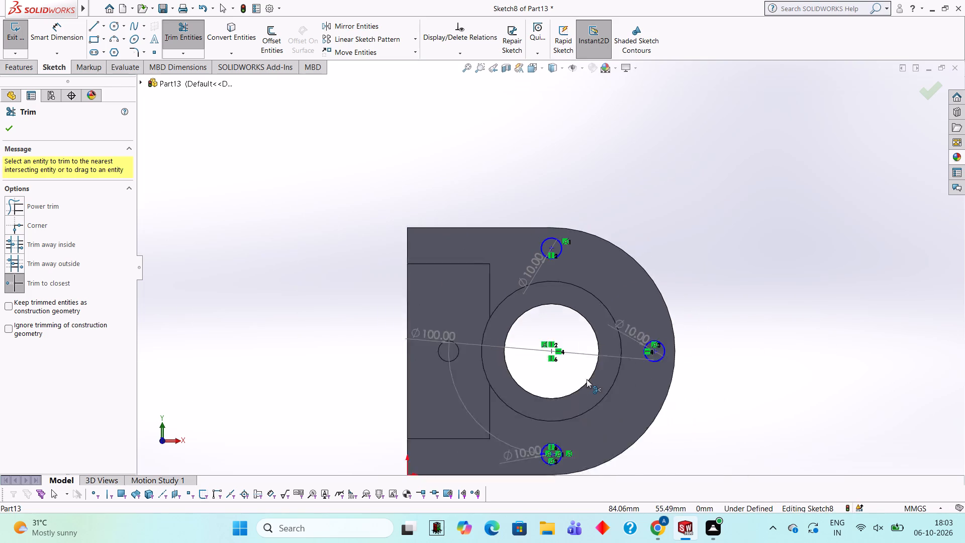
scroll(587, 379, up, 1)
scroll(587, 379, down, 3)
scroll(521, 431, down, 3)
click(514, 409)
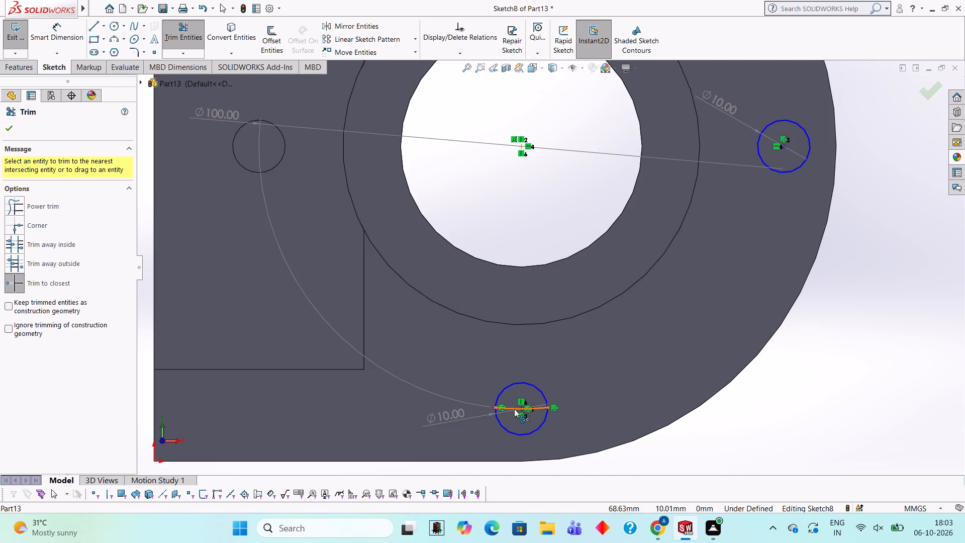
scroll(514, 409, up, 4)
scroll(531, 178, up, 2)
scroll(531, 178, down, 2)
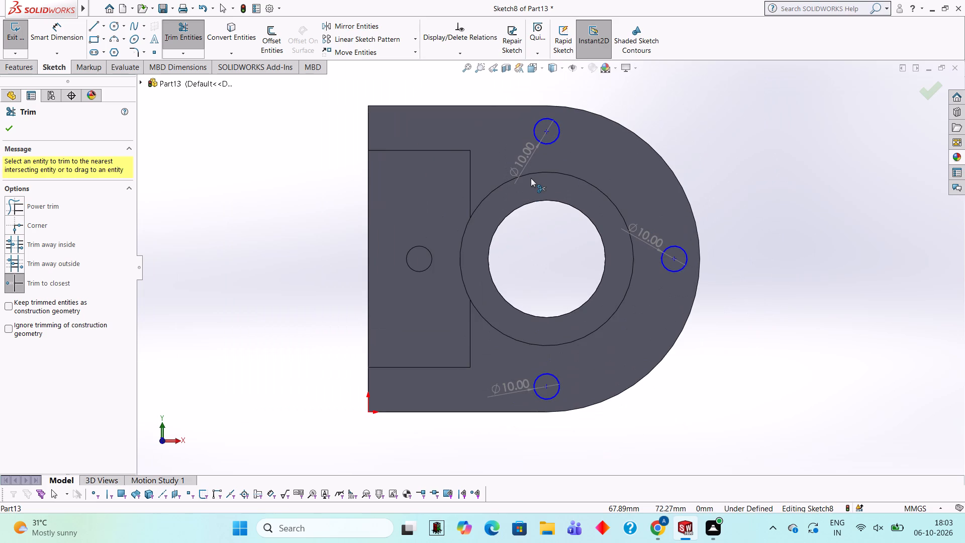
Cut-extrude the three 10 mm circles through the plate to a blind depth of 25 mm.
click(19, 73)
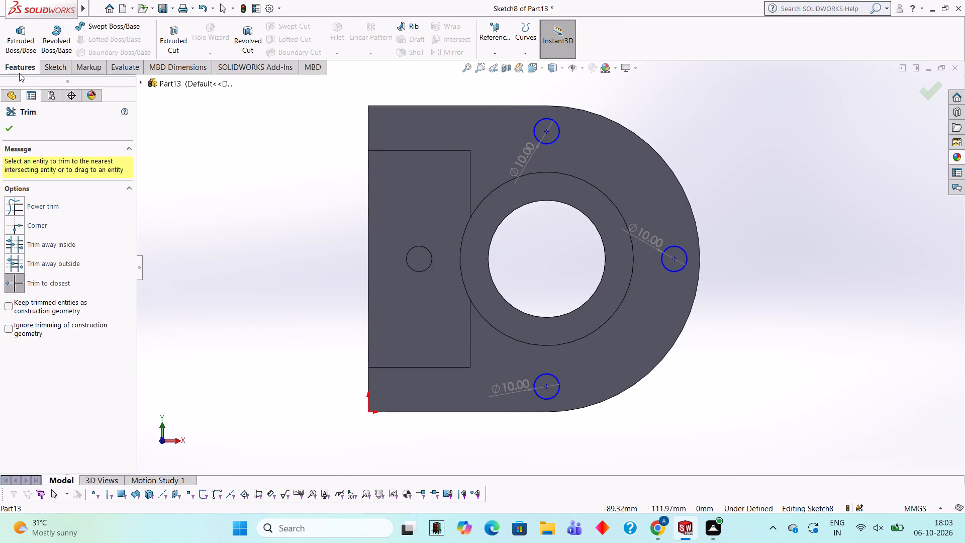
click(177, 44)
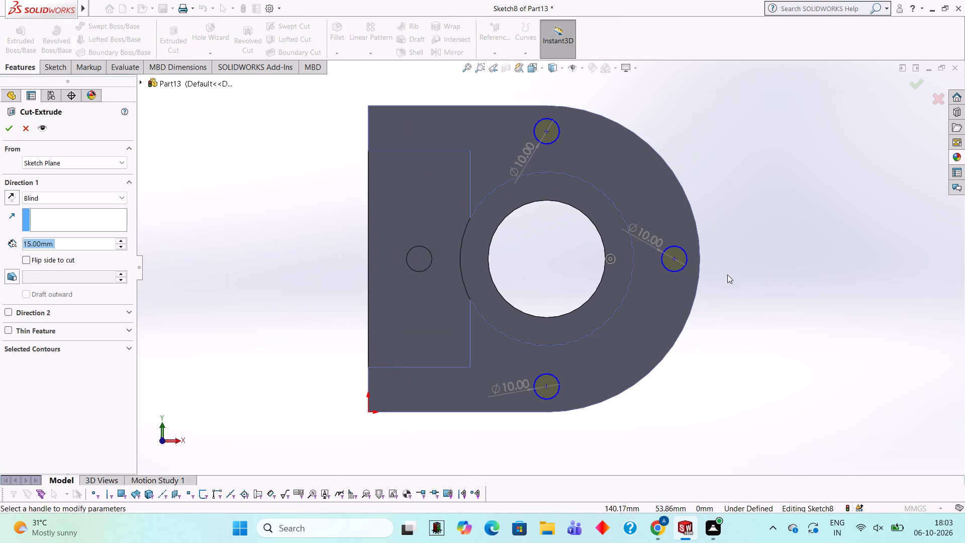
middle_drag(752, 254, 651, 265)
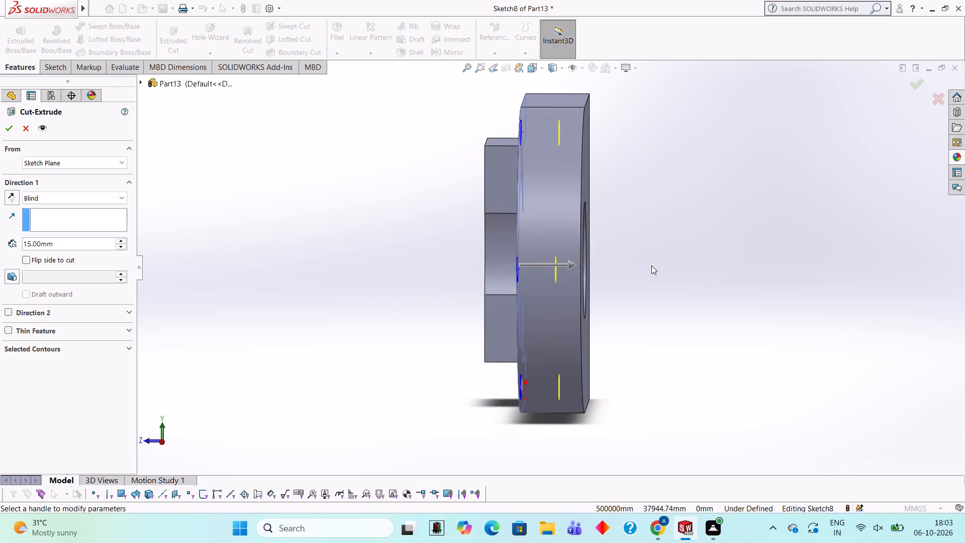
click(75, 243)
key(BackSpace)
key(BackSpace)
key(BackSpace)
key(BackSpace)
key(BackSpace)
key(BackSpace)
key(BackSpace)
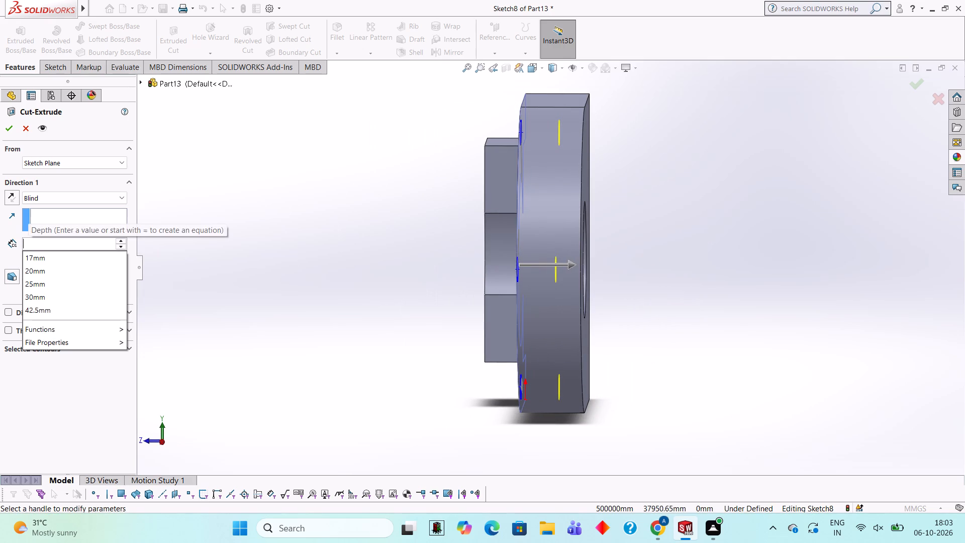
text(25)
key(Return)
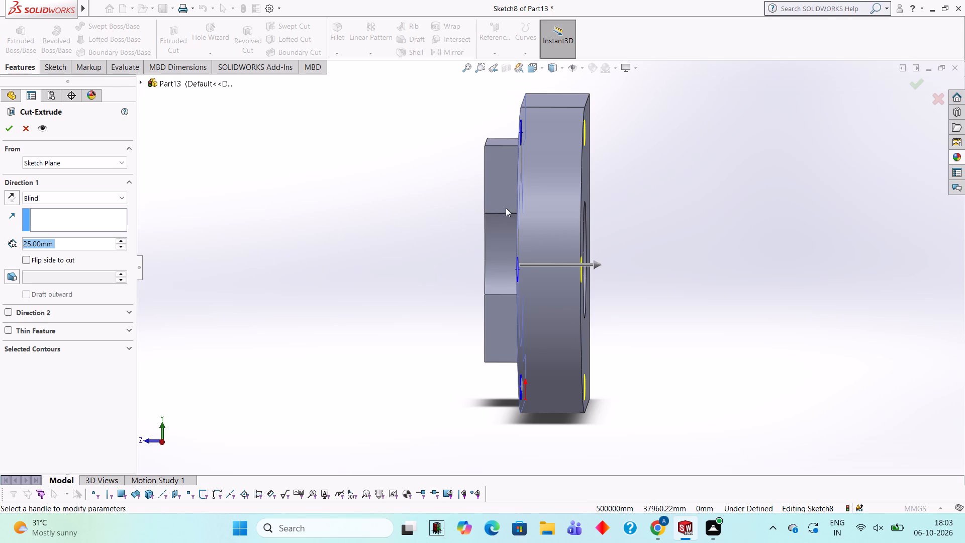
middle_drag(593, 244, 519, 251)
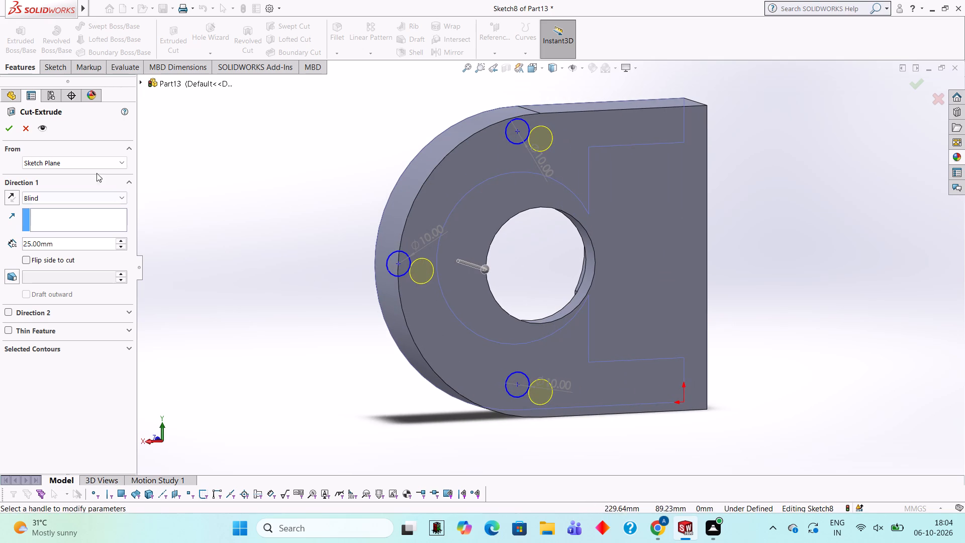
click(12, 132)
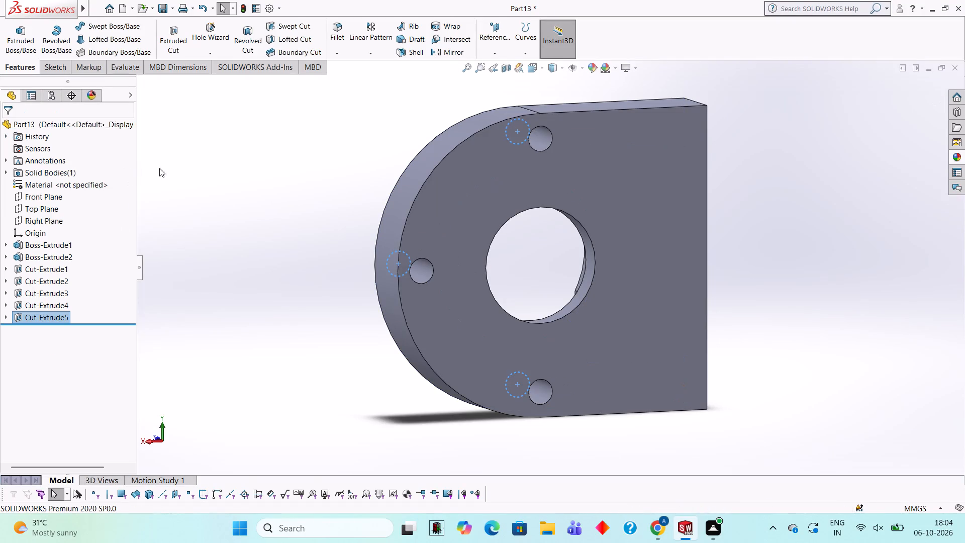
click(184, 171)
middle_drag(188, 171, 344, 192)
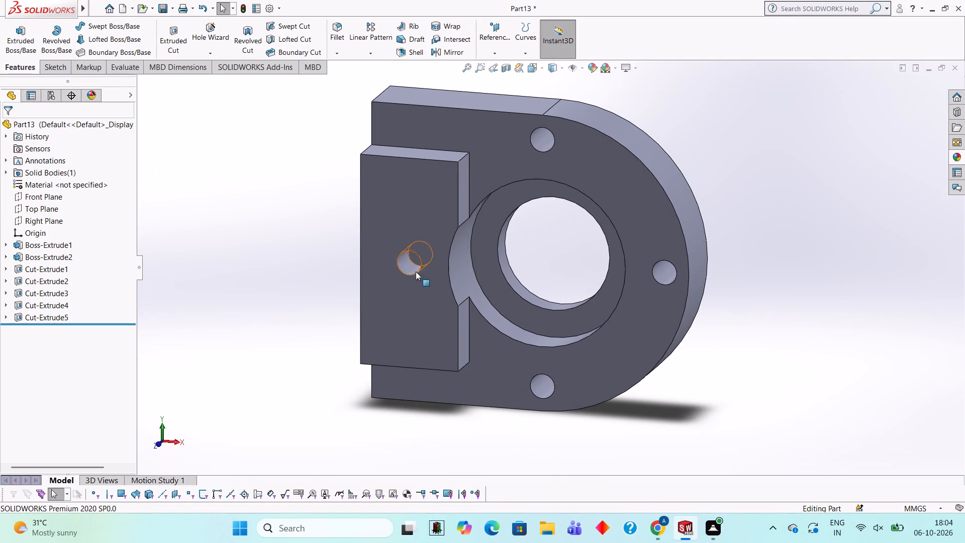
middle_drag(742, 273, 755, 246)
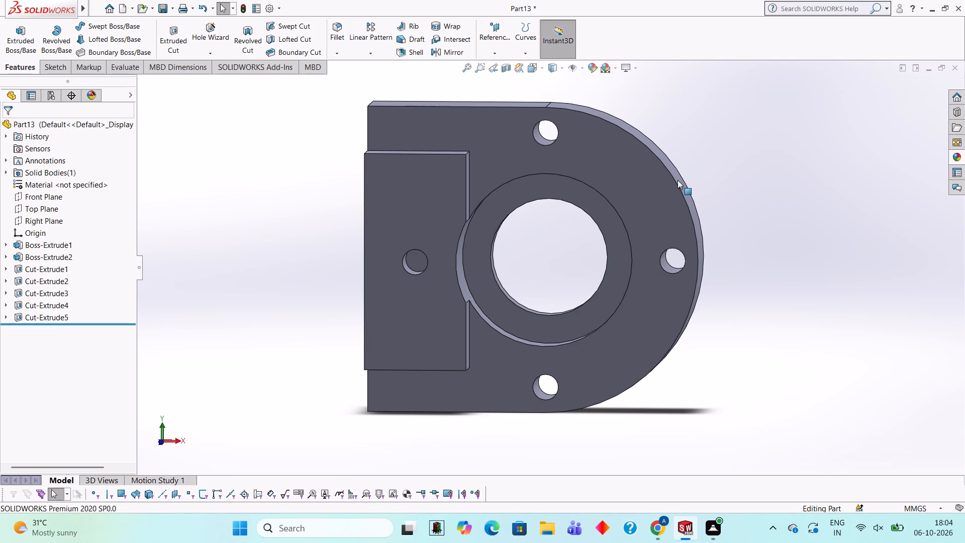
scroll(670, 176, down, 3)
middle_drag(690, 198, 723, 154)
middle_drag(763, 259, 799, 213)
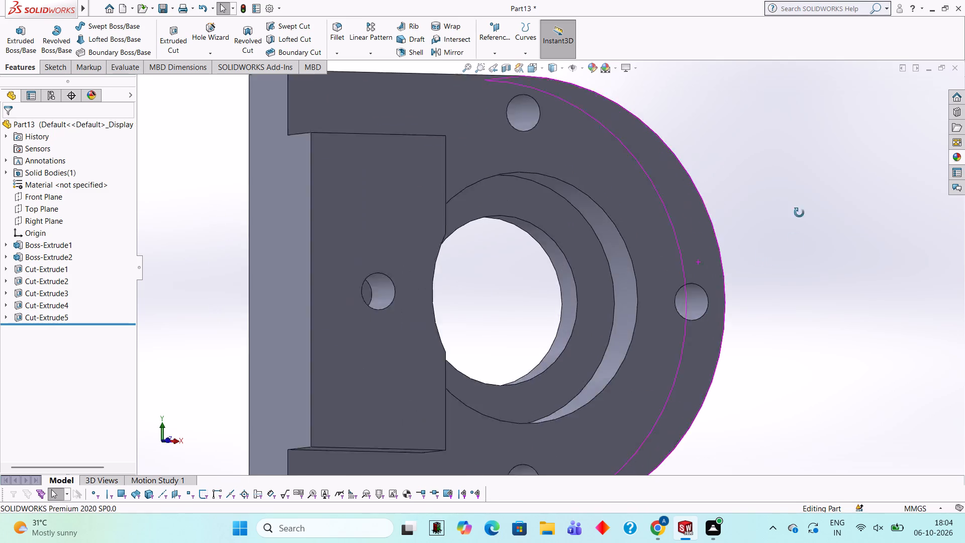
Examine the finished housing from several angles, checking the boss, pocket, bore and the four small holes.
middle_drag(799, 213, 767, 221)
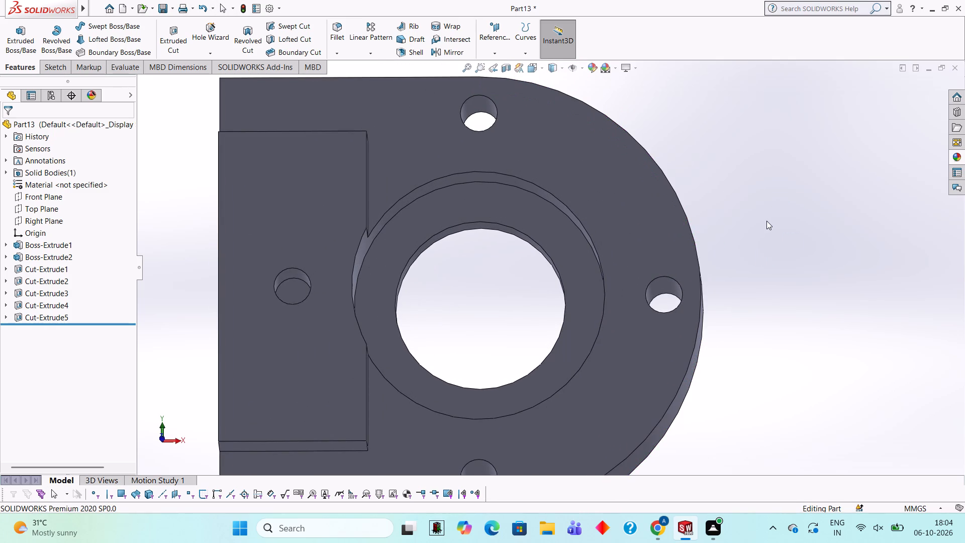
scroll(609, 227, up, 4)
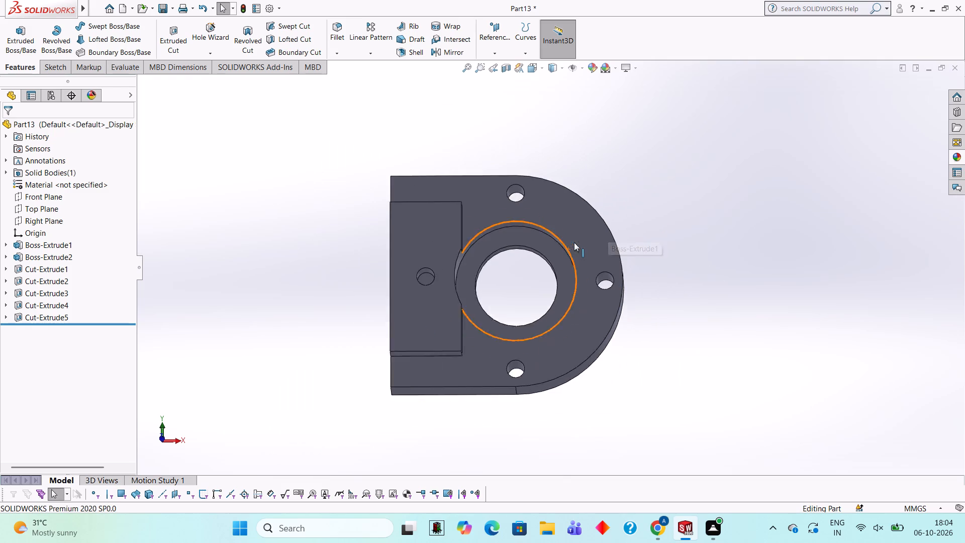
middle_drag(574, 242, 525, 298)
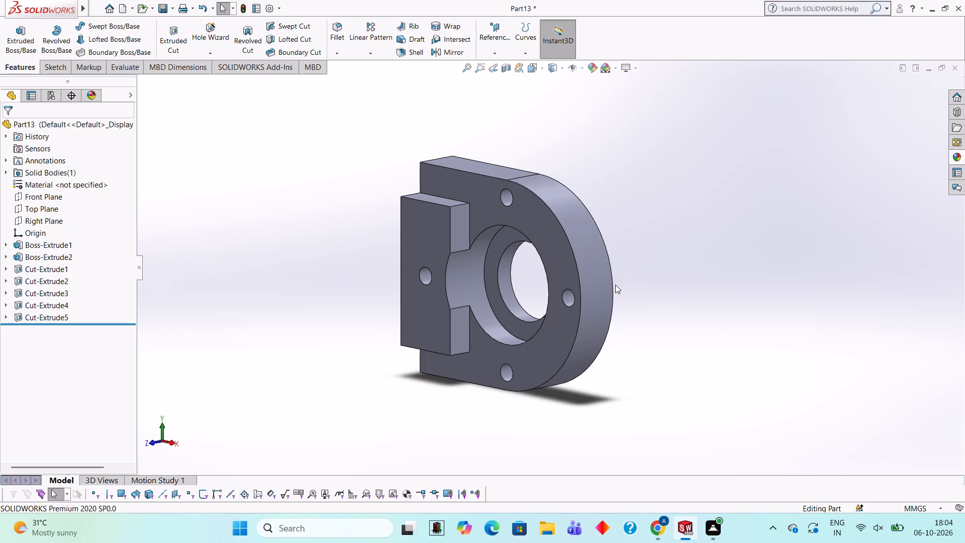
scroll(620, 276, down, 1)
middle_drag(618, 276, 624, 295)
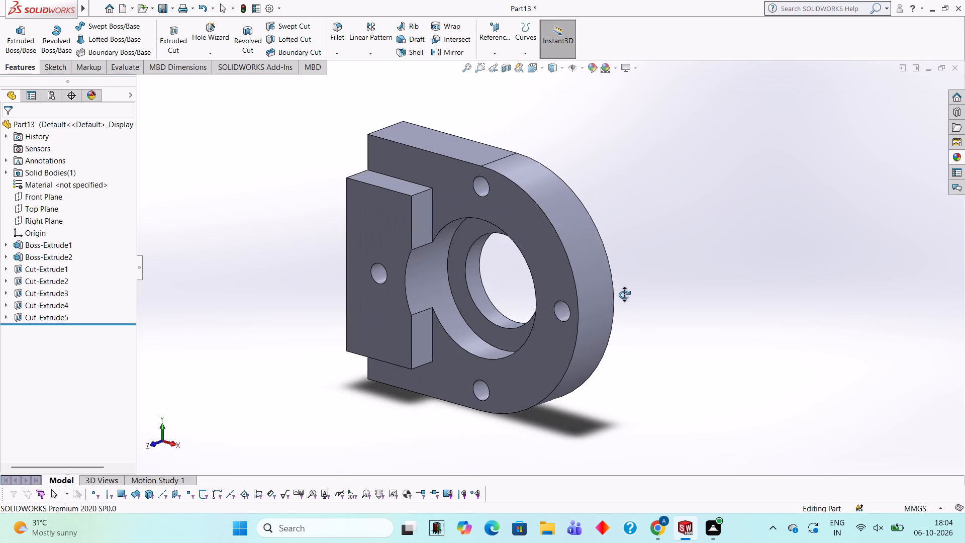
middle_drag(624, 295, 625, 295)
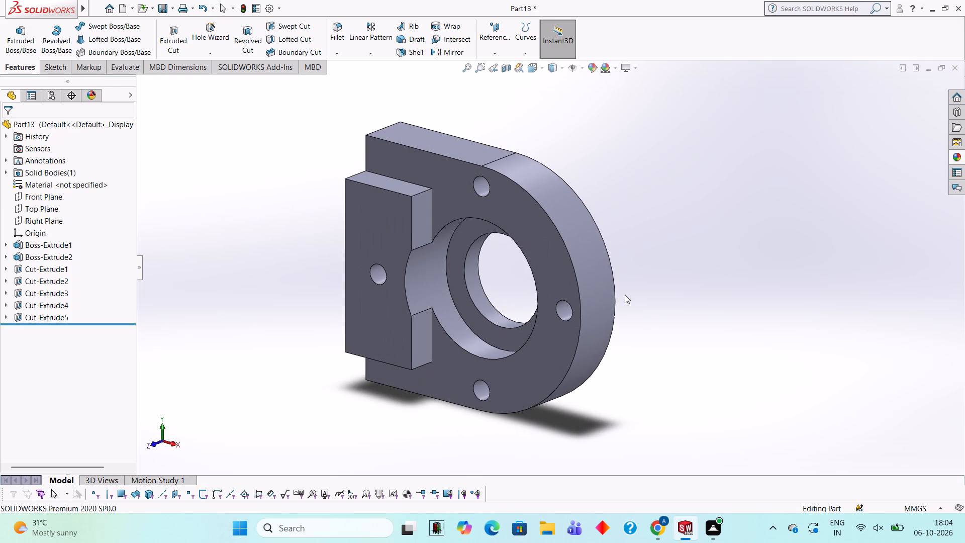
middle_drag(722, 271, 723, 271)
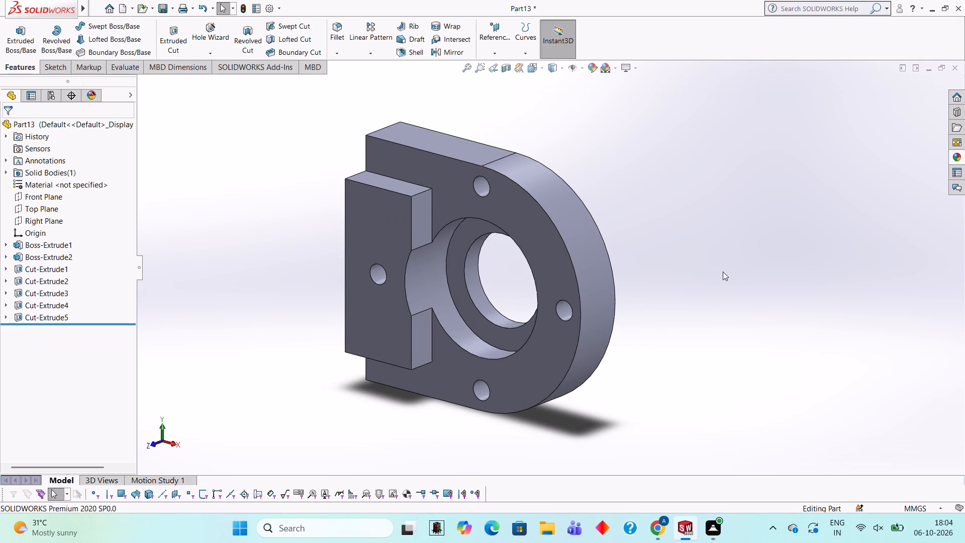
middle_drag(723, 271, 731, 264)
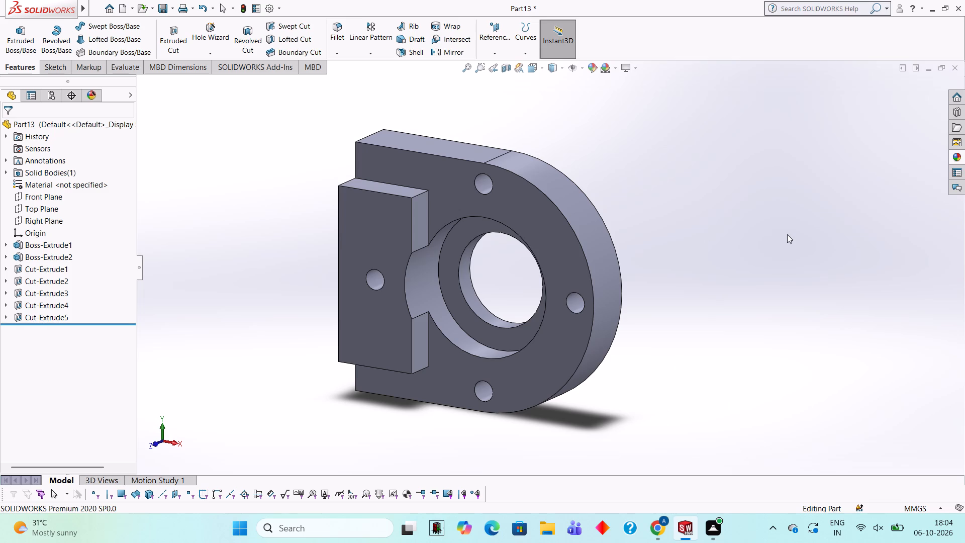
Apply the solid Yellow appearance to the whole housing.
click(957, 157)
scroll(856, 360, up, 1)
drag(856, 370, 501, 194)
click(520, 199)
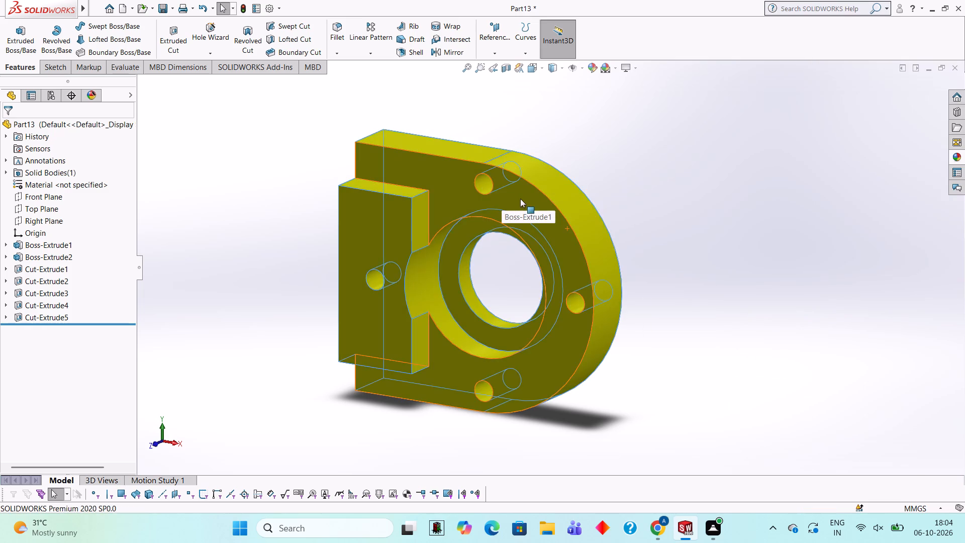
Apply the solid Blue appearance to the 10 mm hole feature in the rectangular boss.
scroll(590, 319, down, 1)
scroll(568, 271, down, 1)
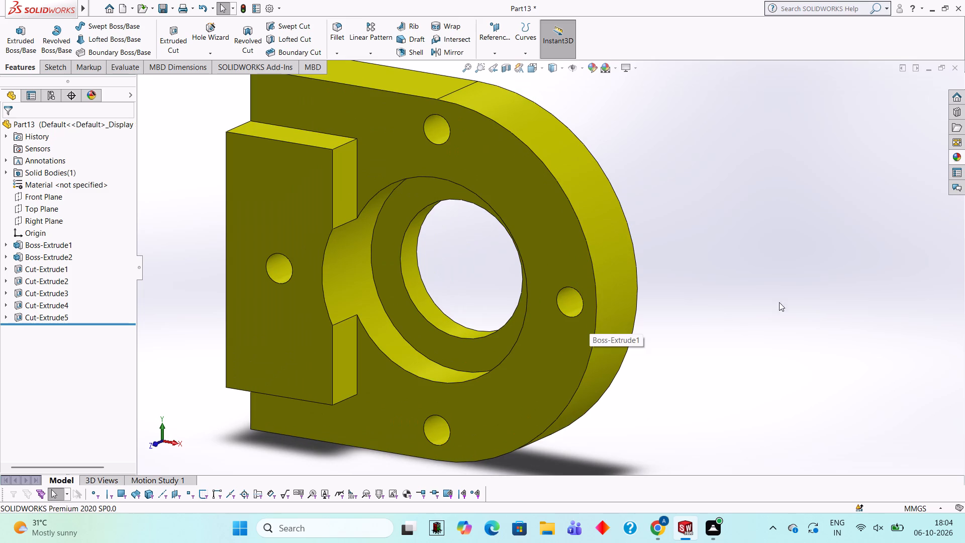
click(957, 157)
scroll(848, 423, down, 1)
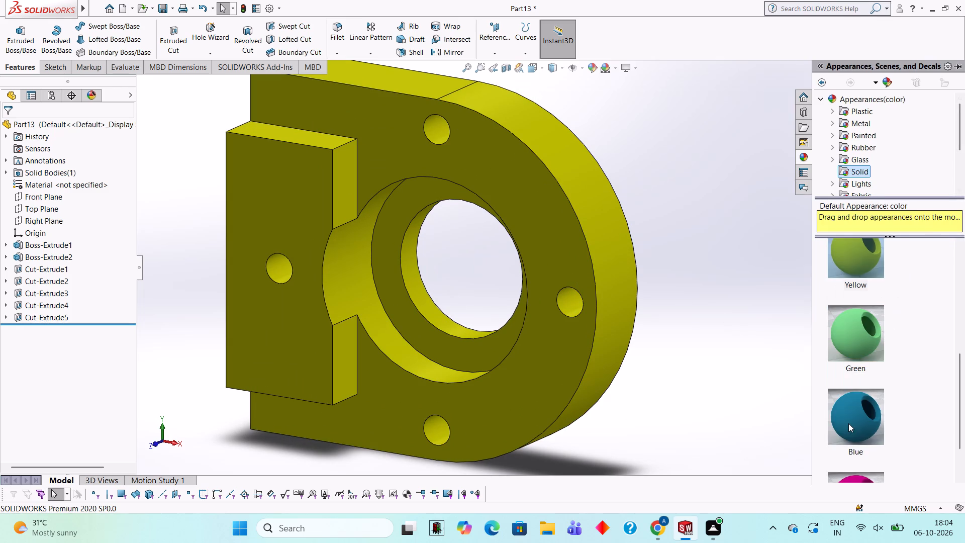
drag(851, 418, 269, 262)
click(269, 262)
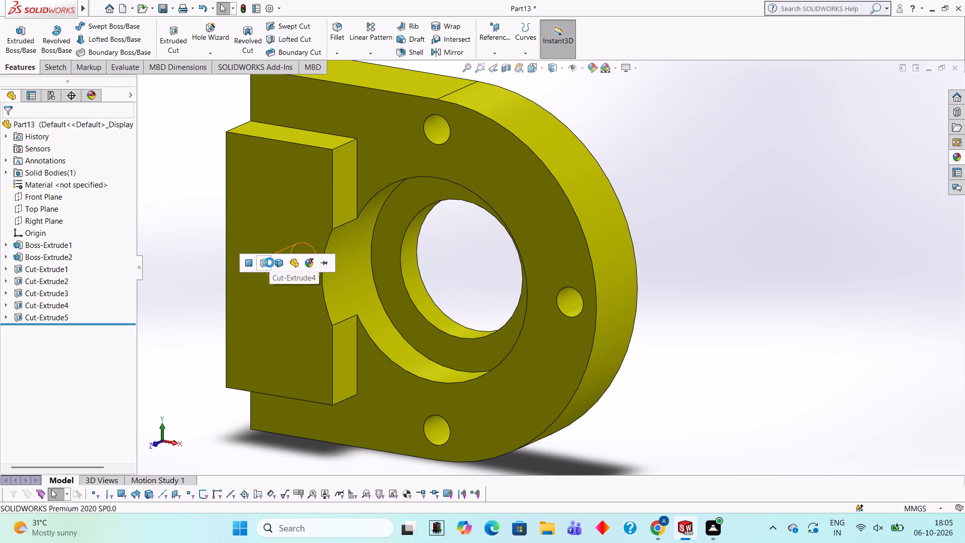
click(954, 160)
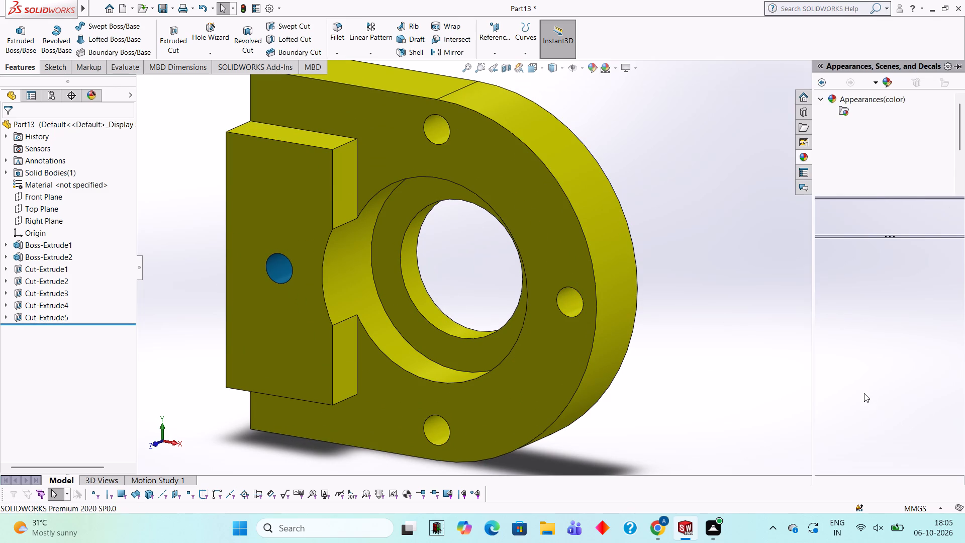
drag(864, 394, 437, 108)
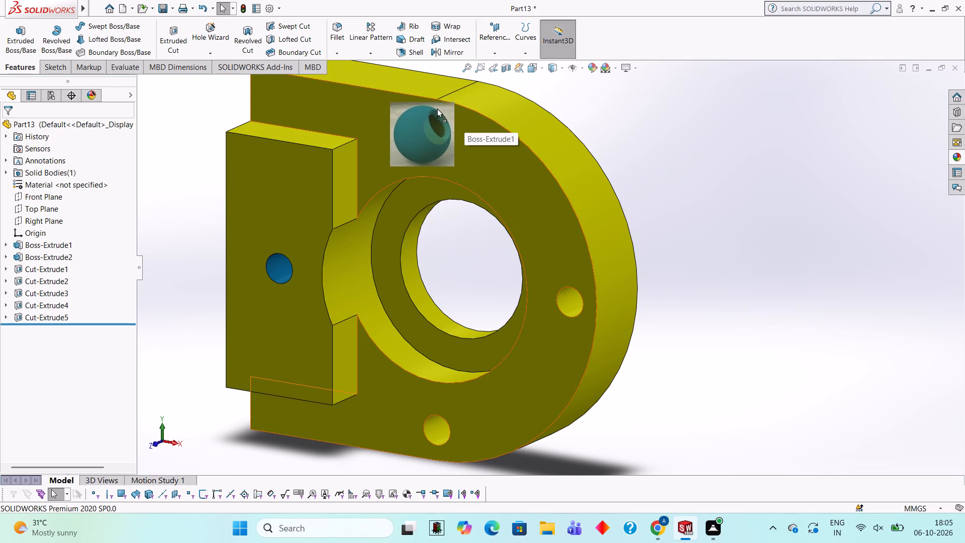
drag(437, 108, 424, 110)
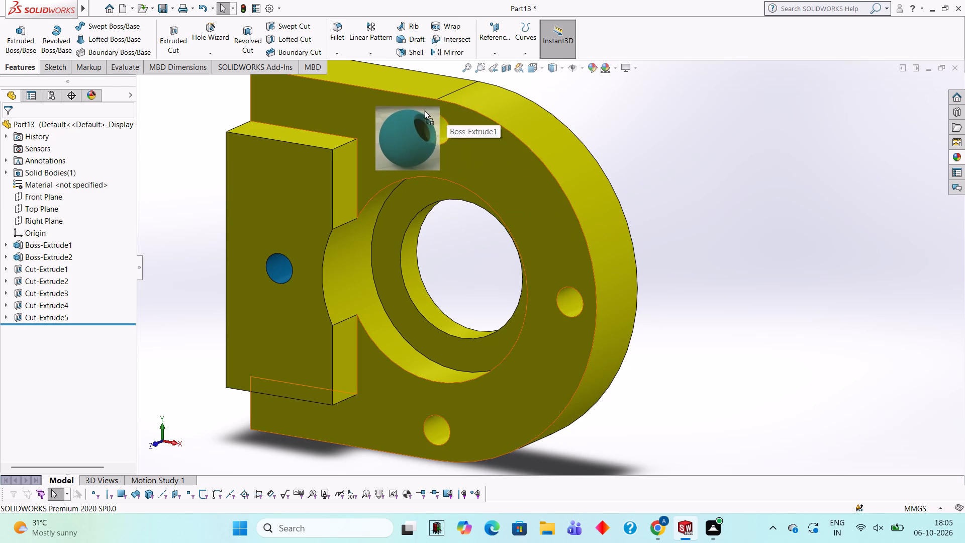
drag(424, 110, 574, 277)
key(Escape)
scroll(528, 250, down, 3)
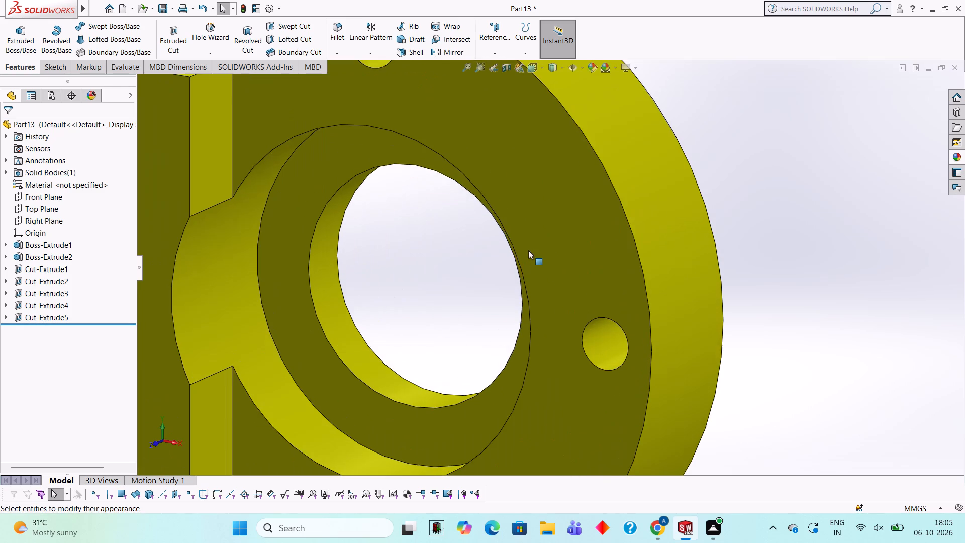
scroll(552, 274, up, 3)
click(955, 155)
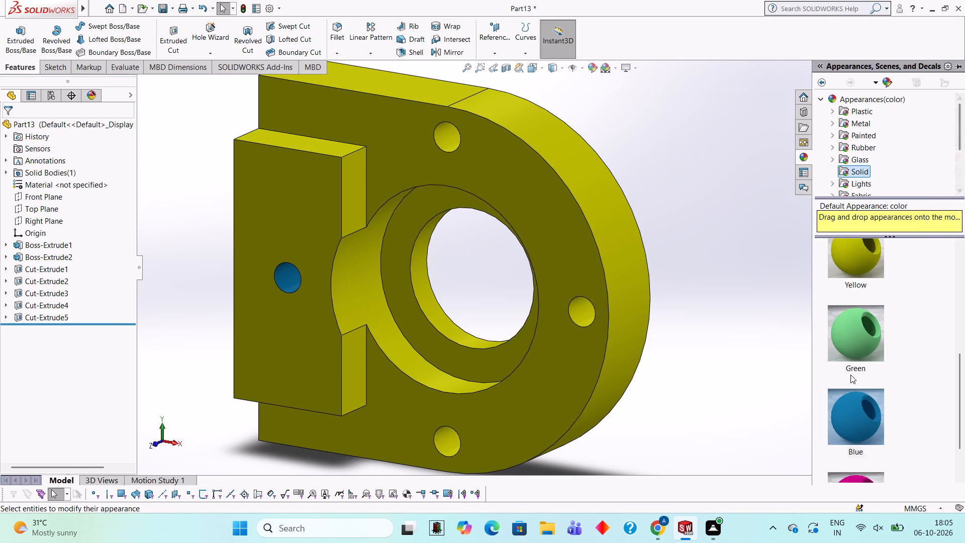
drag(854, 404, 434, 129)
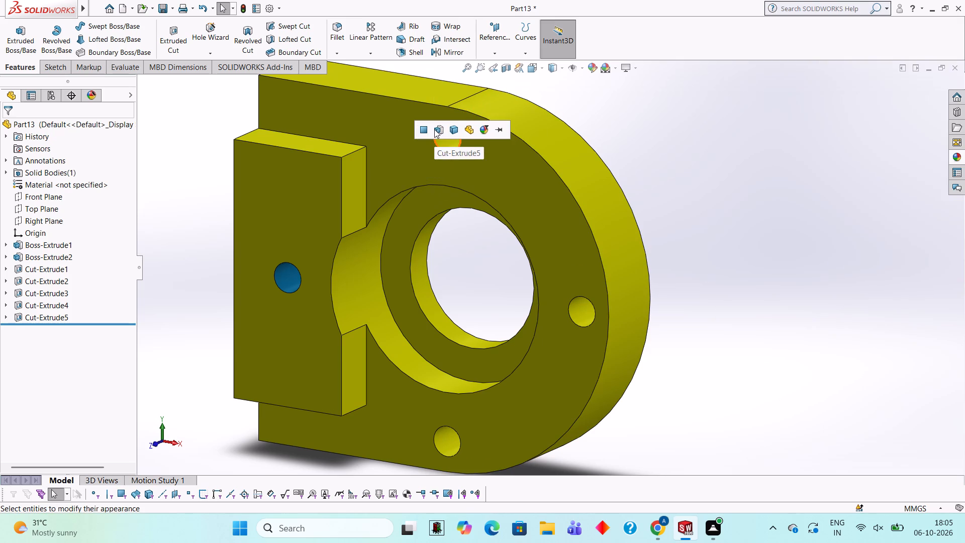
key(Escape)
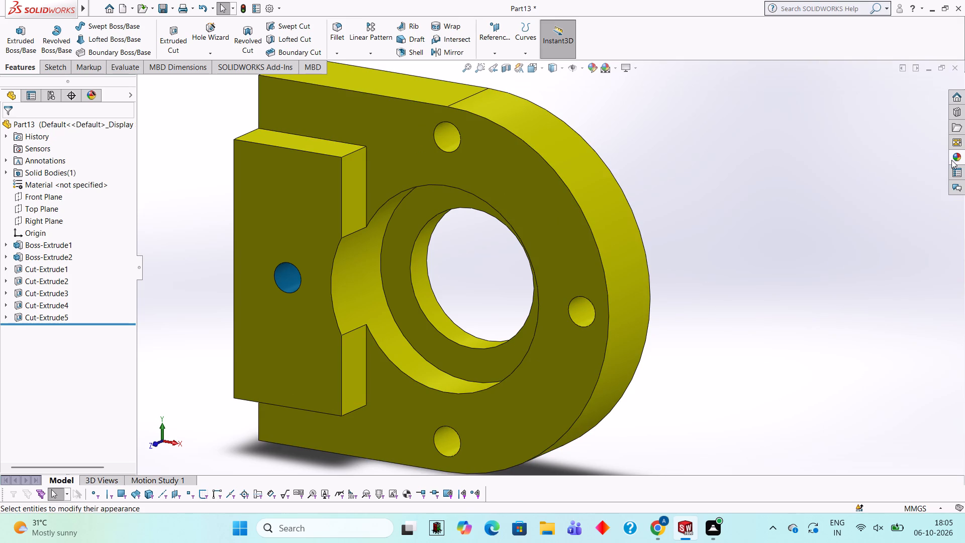
Apply the solid Blue appearance to the cut feature of the three 10 mm plate holes.
click(951, 160)
drag(858, 417, 442, 130)
click(442, 130)
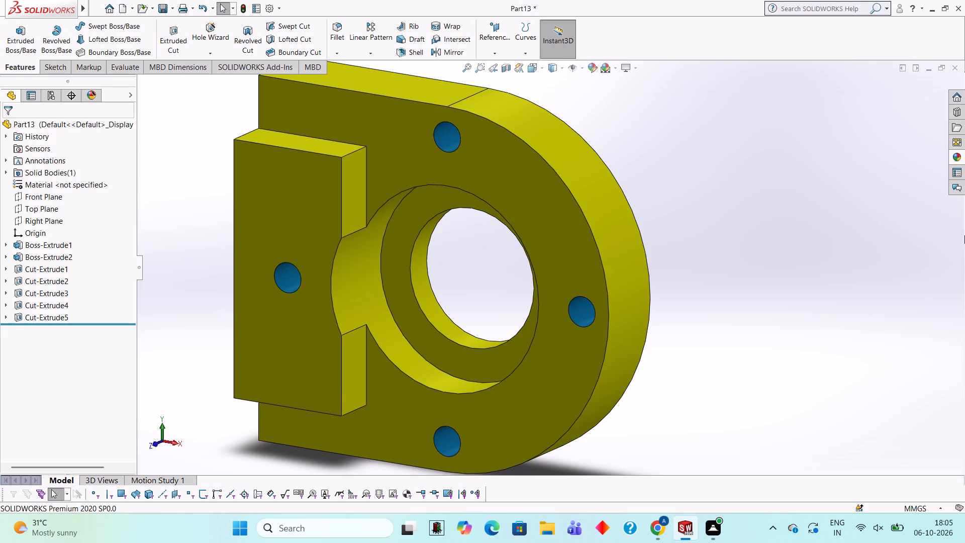
Apply the solid Blue appearance to the 68 mm pocket feature, covering its wall and floor.
click(954, 153)
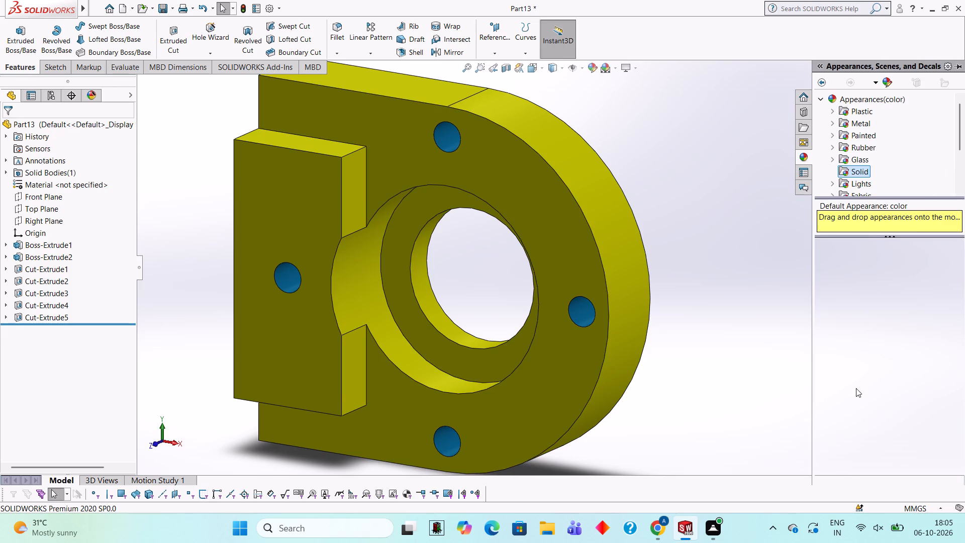
drag(856, 401, 395, 268)
click(395, 268)
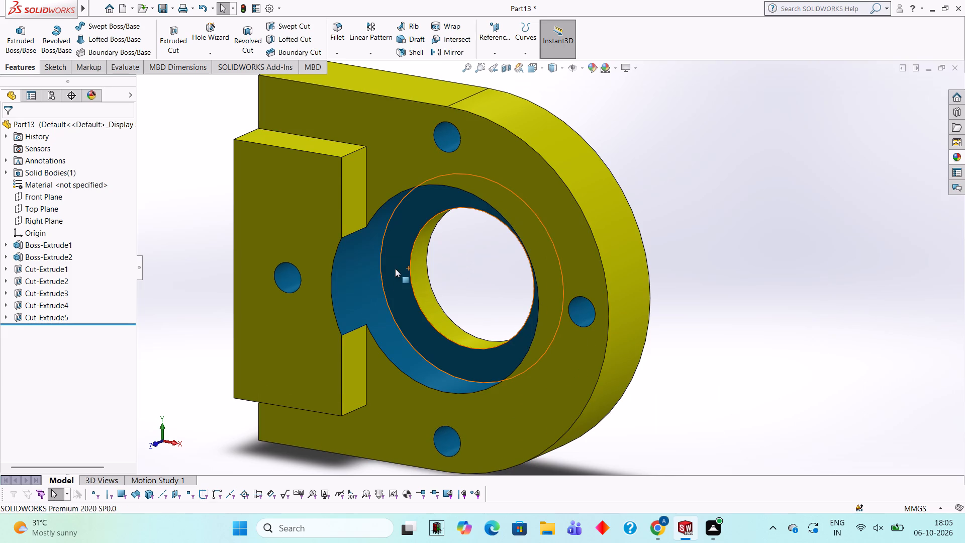
Apply the solid Red appearance to the 46 mm through bore feature.
middle_click(813, 199)
middle_drag(813, 199, 860, 162)
middle_drag(728, 211, 733, 214)
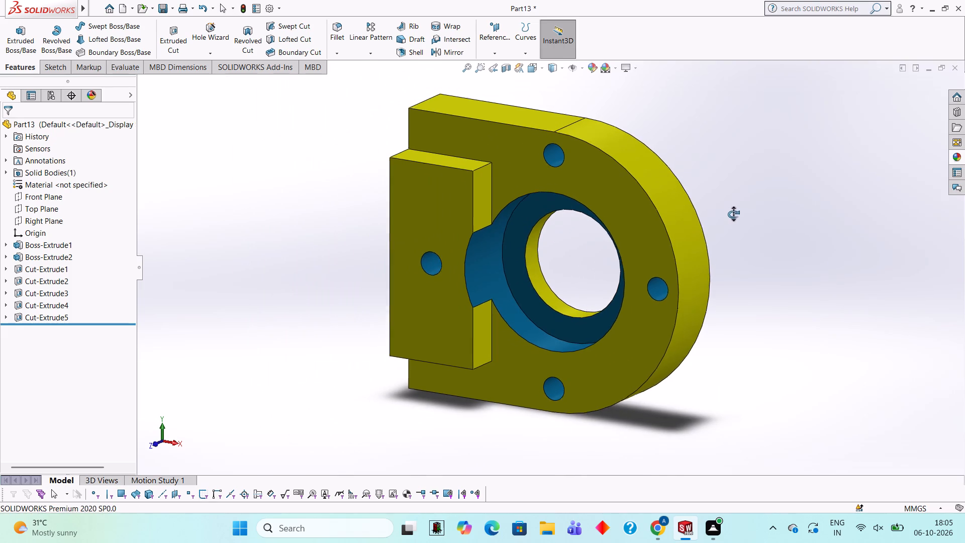
middle_drag(733, 214, 723, 147)
scroll(614, 197, down, 2)
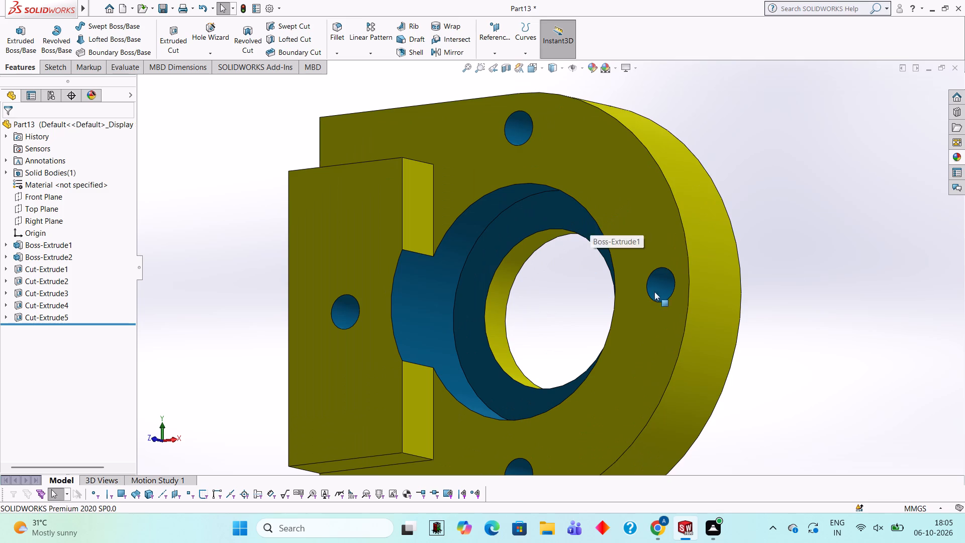
click(955, 159)
scroll(866, 345, up, 1)
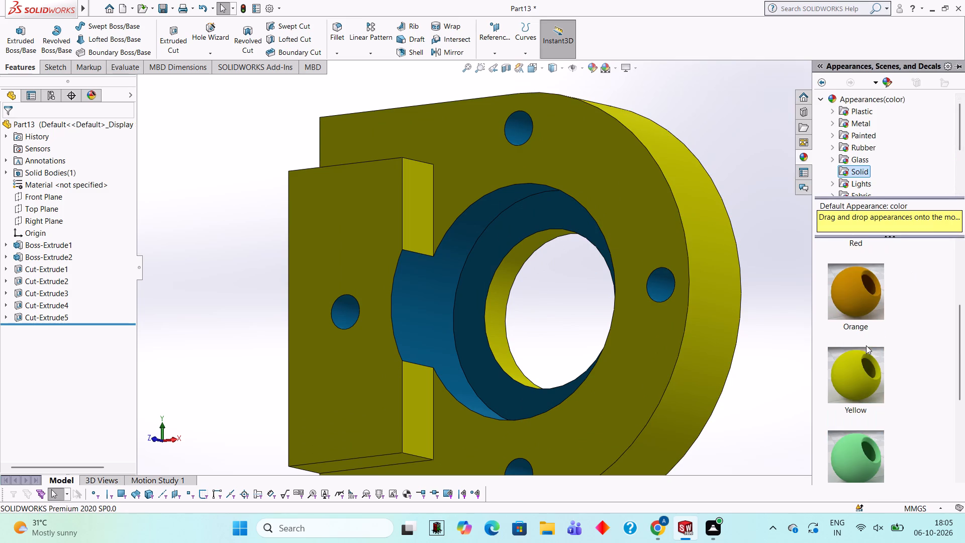
scroll(856, 360, up, 3)
drag(856, 360, 496, 313)
click(496, 313)
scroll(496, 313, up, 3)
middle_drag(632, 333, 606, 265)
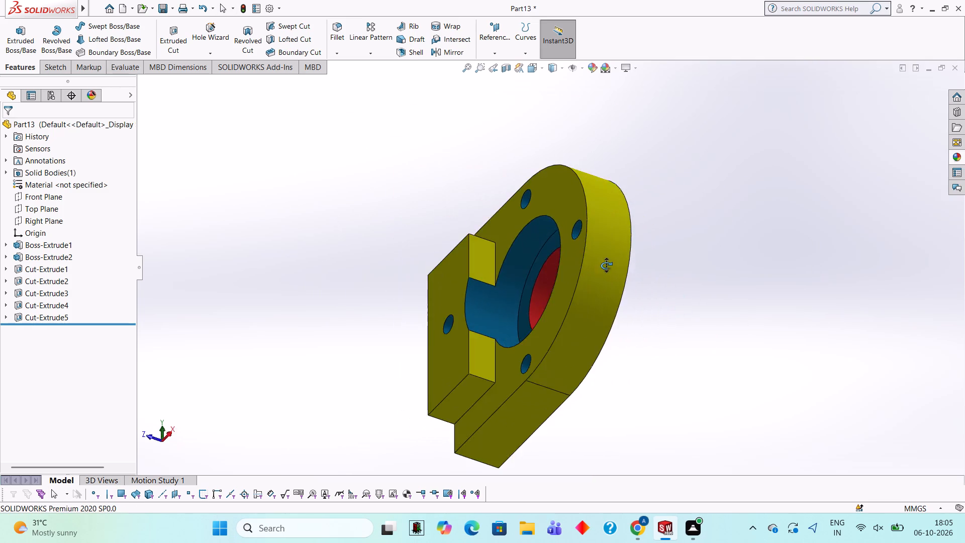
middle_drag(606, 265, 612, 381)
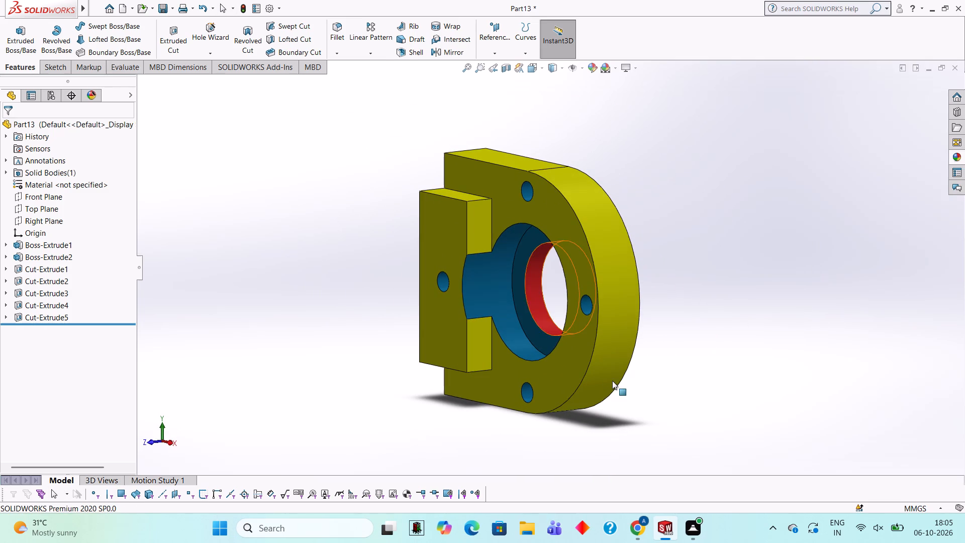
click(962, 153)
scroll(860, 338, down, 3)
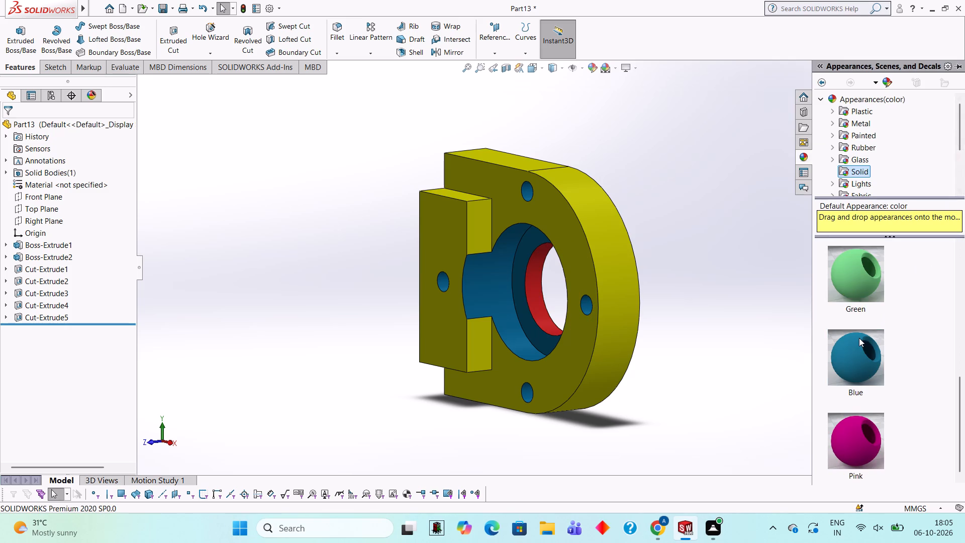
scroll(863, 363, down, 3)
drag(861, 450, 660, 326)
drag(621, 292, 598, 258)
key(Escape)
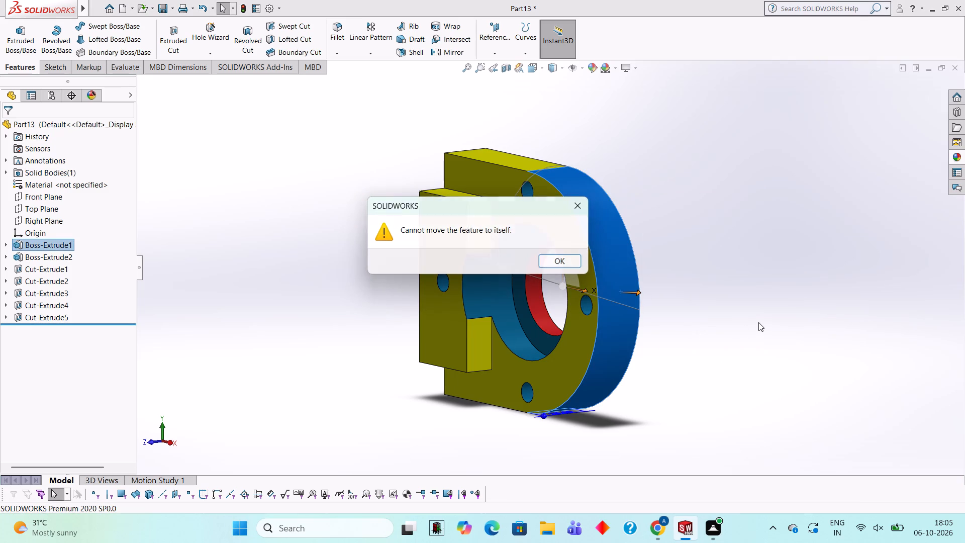
Apply the solid Pink appearance to the D-shaped plate feature, leaving the rectangular boss yellow.
click(956, 161)
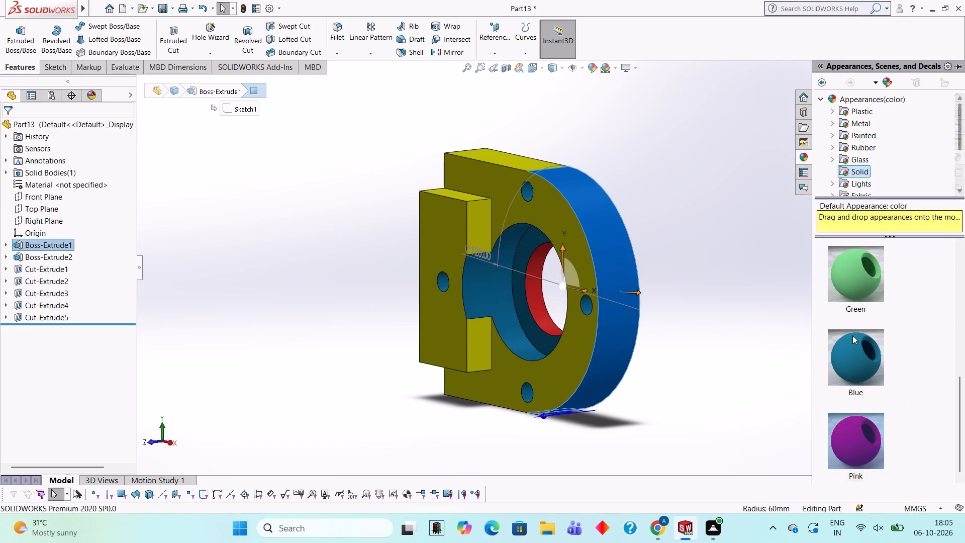
drag(854, 437, 618, 243)
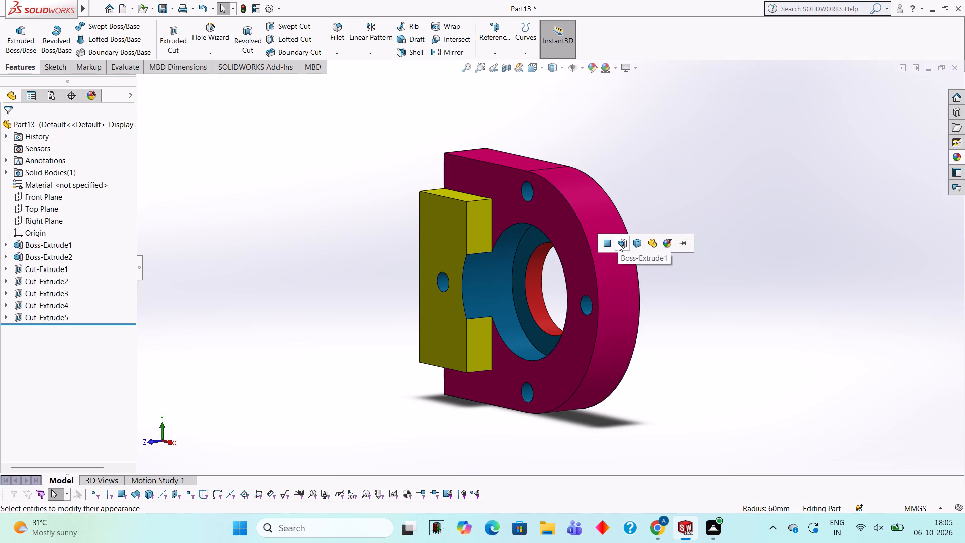
click(618, 243)
key(Escape)
Save the part as "u bearing" in the Documents folder as a SOLIDWORKS Part.
middle_drag(682, 264, 742, 236)
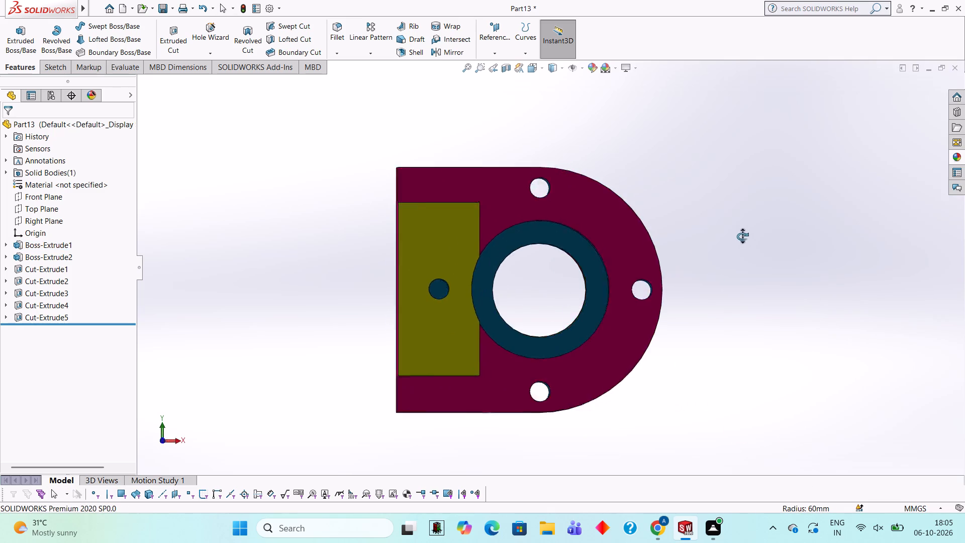
middle_drag(742, 236, 699, 273)
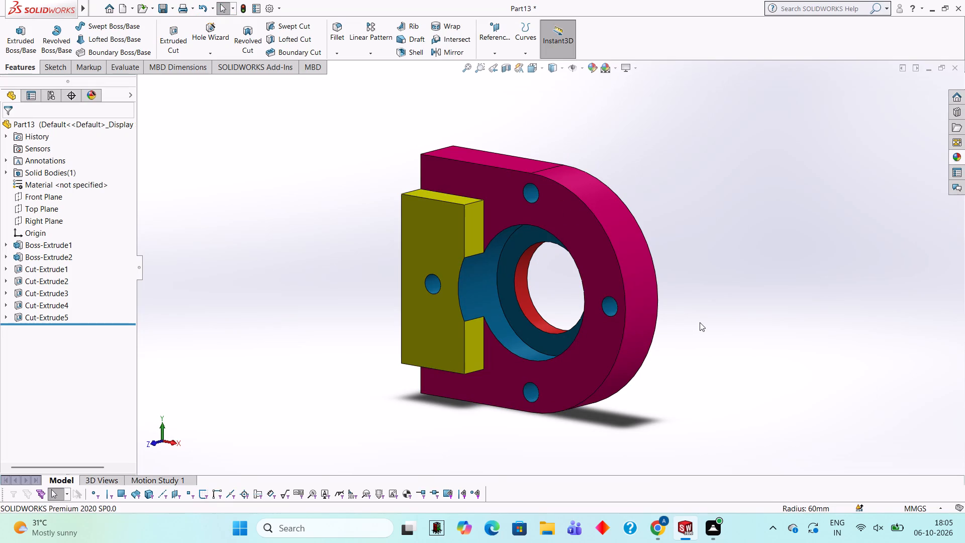
key(ctrl+s)
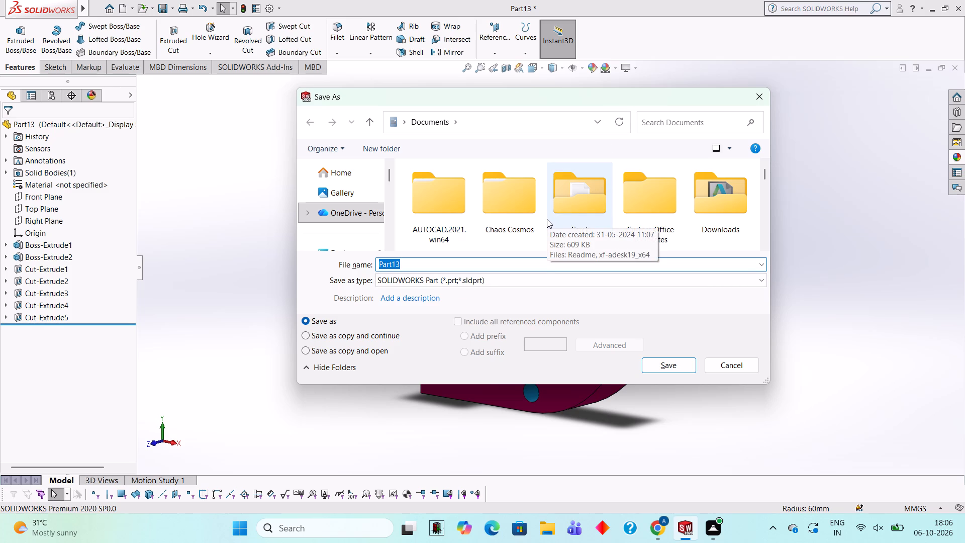
text(u b)
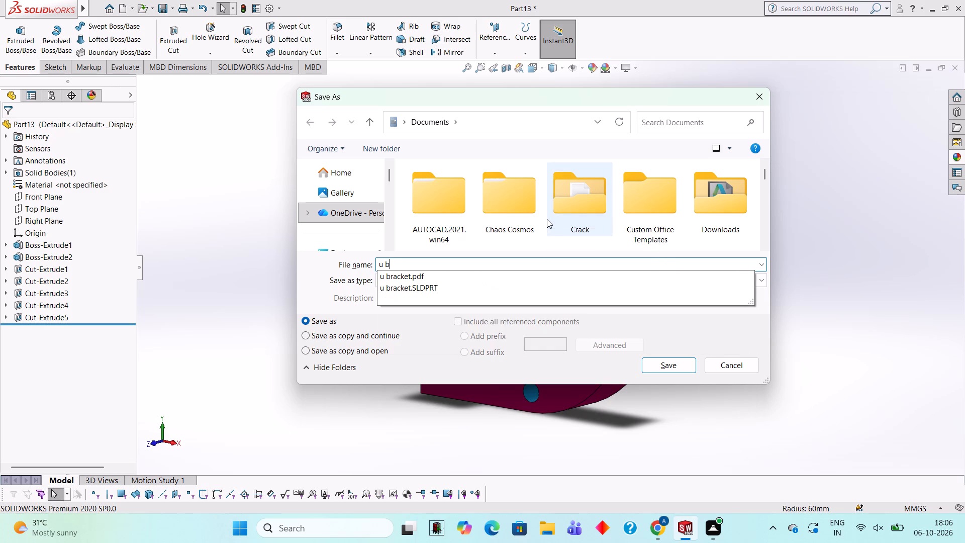
text(earing)
key(space)
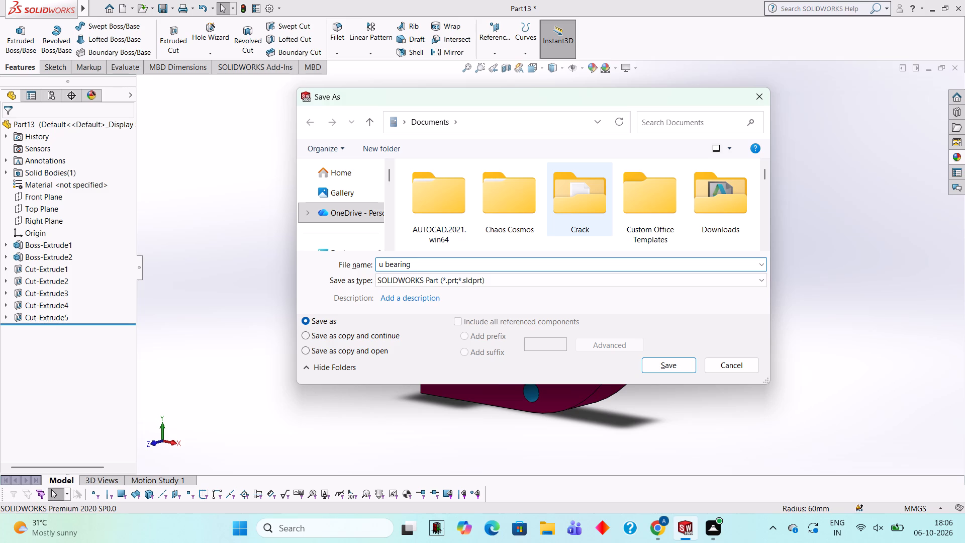
click(673, 361)
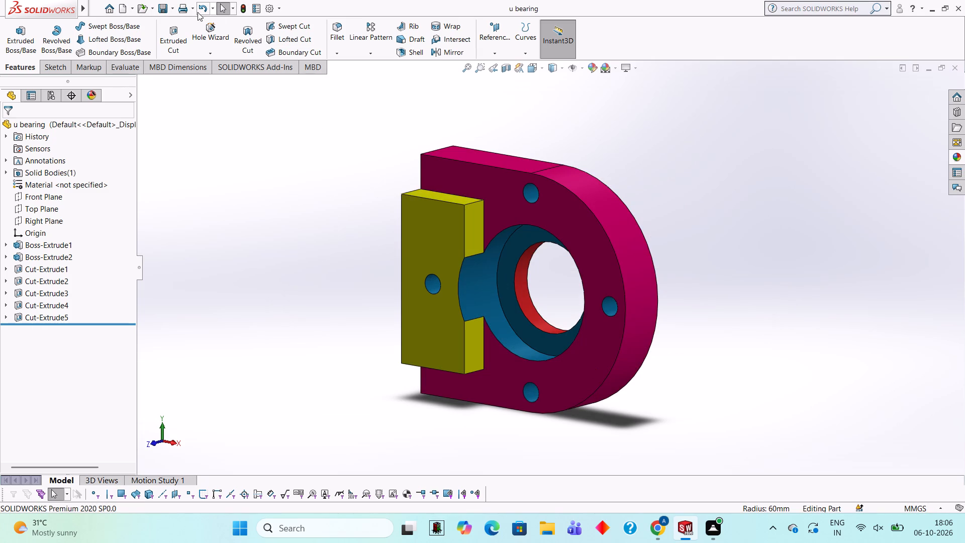
Save a copy of the u bearing part as an Adobe Portable Document Format (*.pdf) file in Documents.
click(170, 10)
click(180, 31)
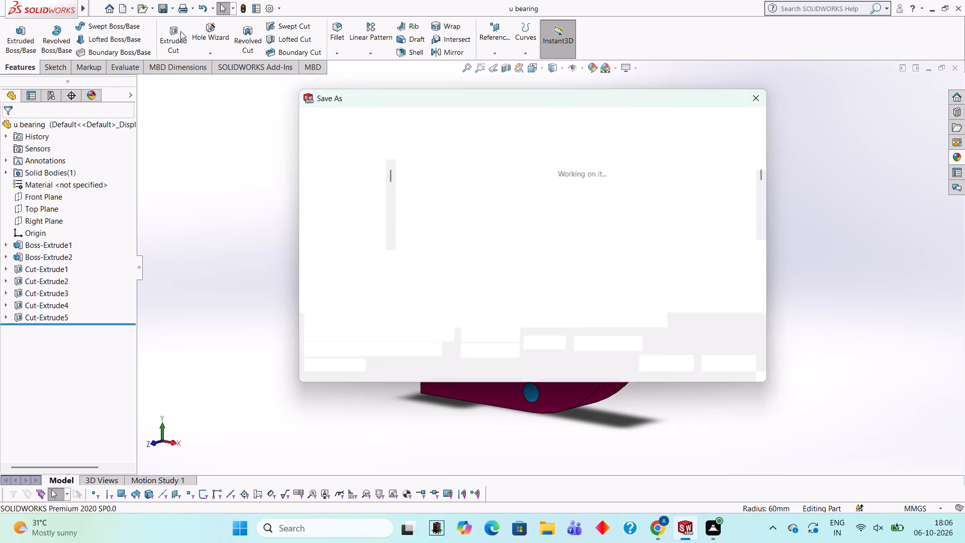
click(522, 283)
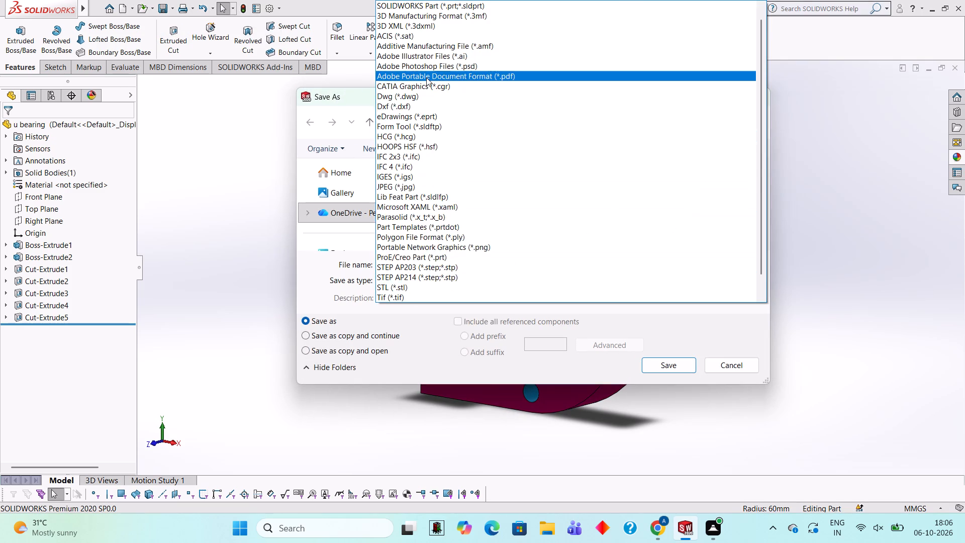
click(426, 77)
click(663, 390)
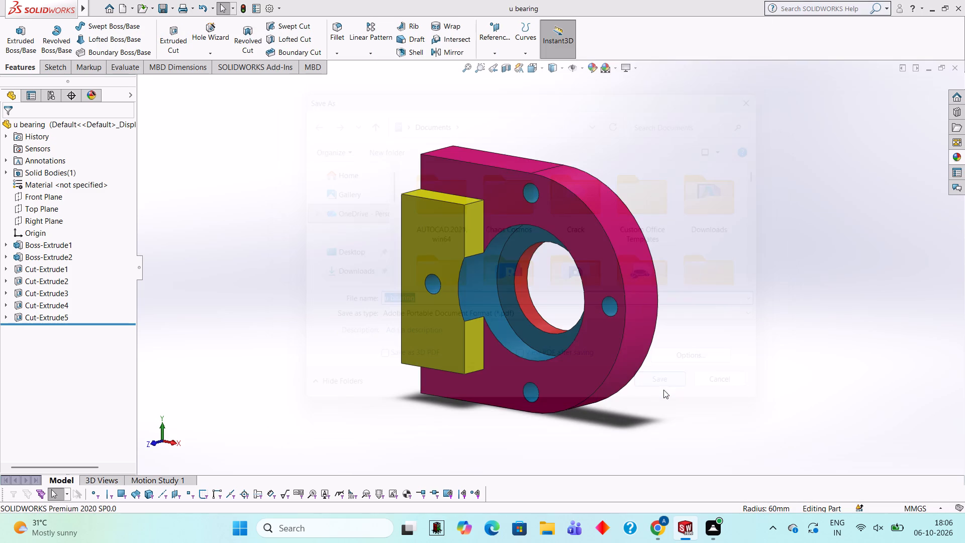